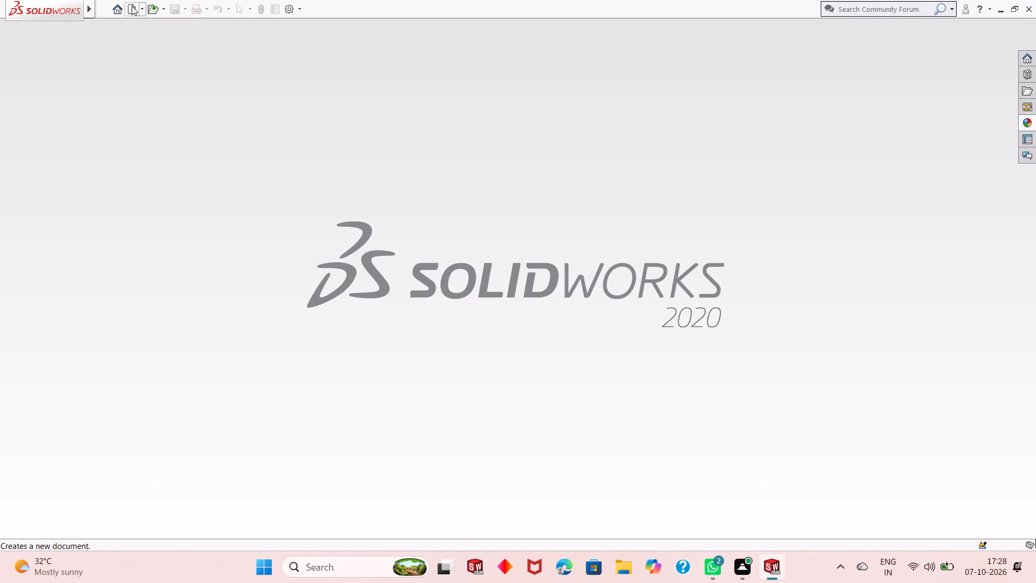
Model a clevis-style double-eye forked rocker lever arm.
Create a new part document.
left_click(132, 6)
double_click(257, 257)
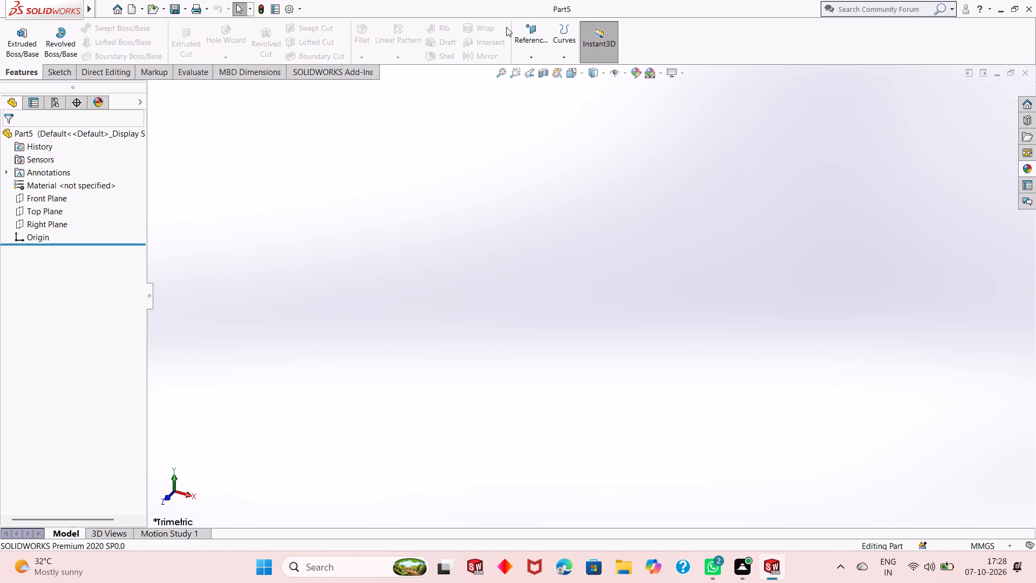
Sketch a circle on the Front Plane, centred on the origin, with a radius of about 33 mm.
left_click(54, 194)
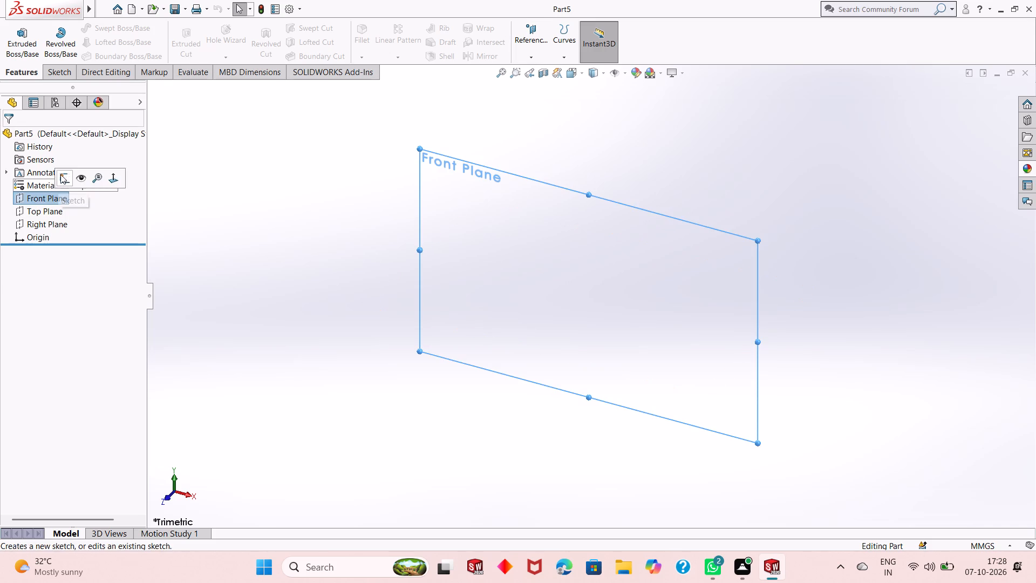
left_click(60, 174)
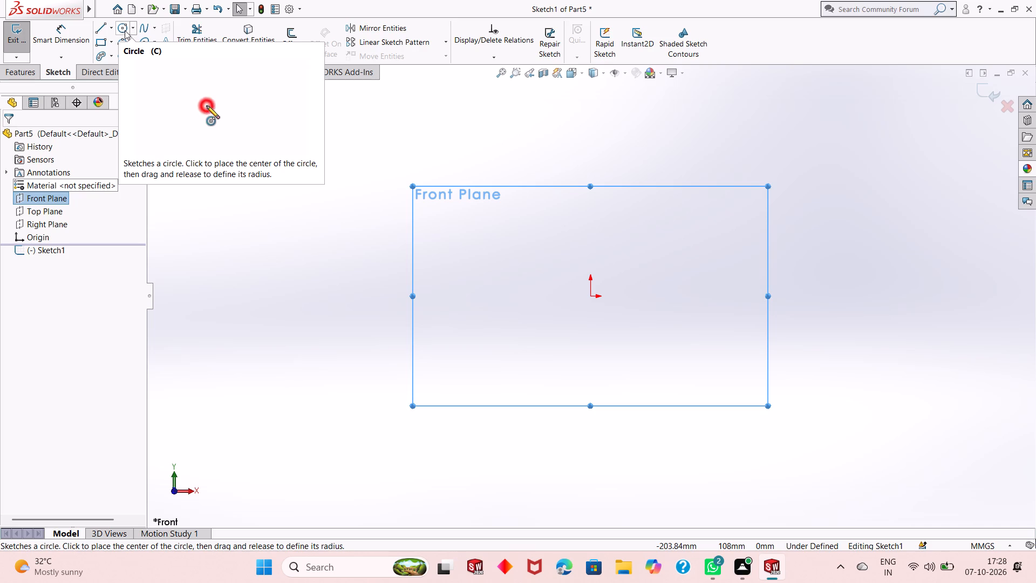
left_click(125, 30)
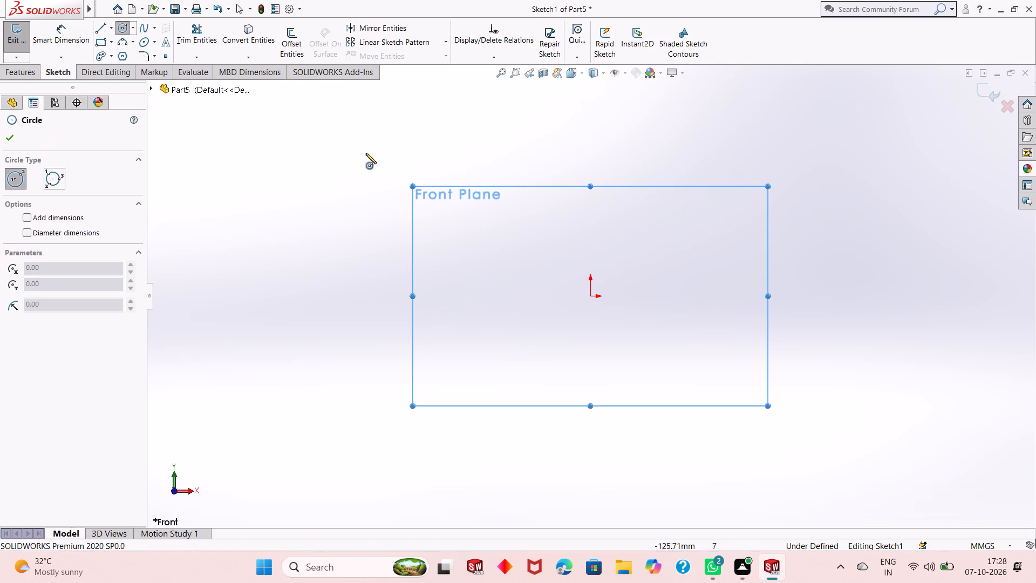
left_click(589, 296)
left_click(592, 362)
right_click(432, 248)
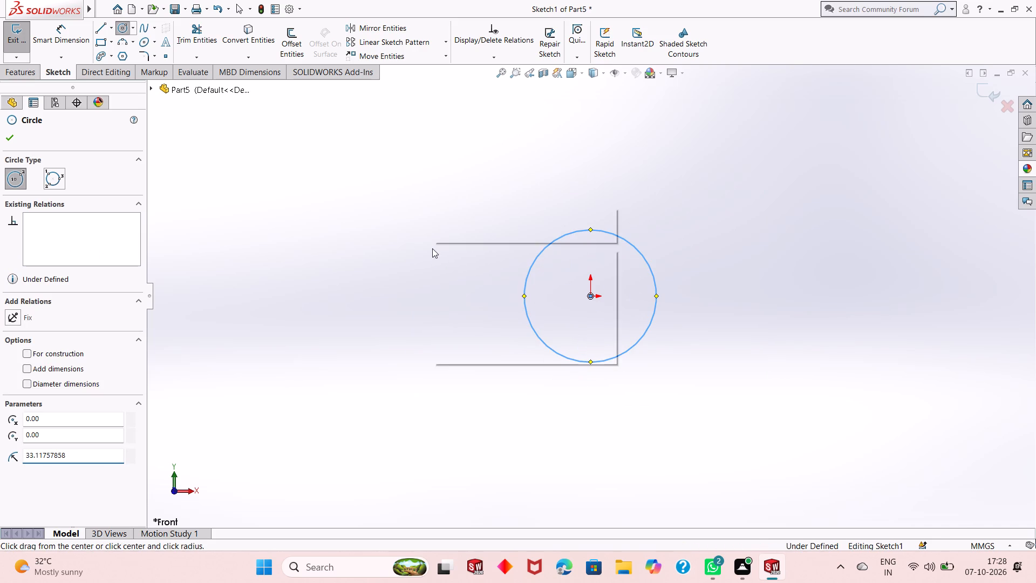
left_click(455, 261)
Dimension the circle's diameter as 56 mm.
scroll(548, 279, "up", 4)
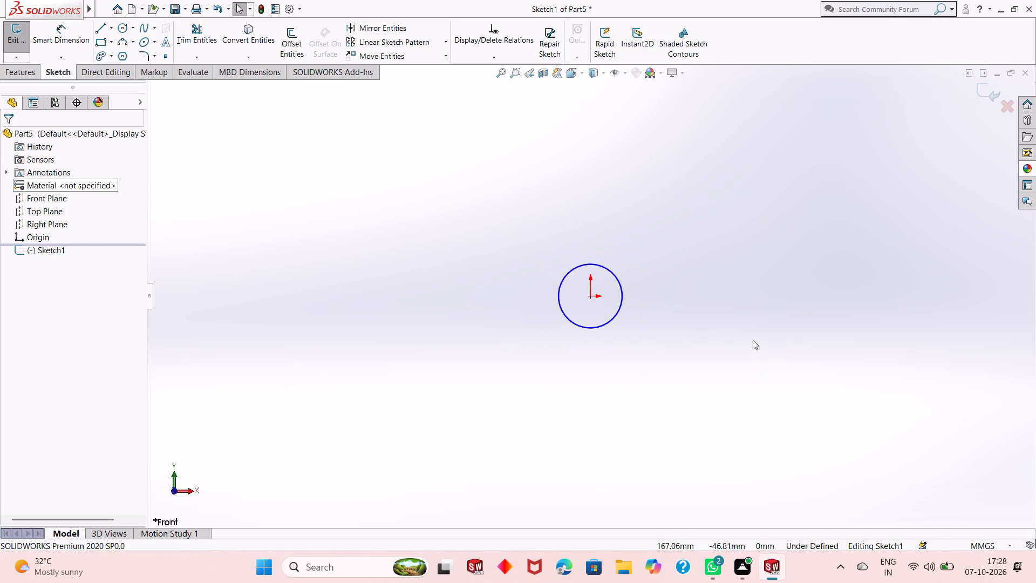
scroll(753, 340, "down", 3)
left_click(77, 31)
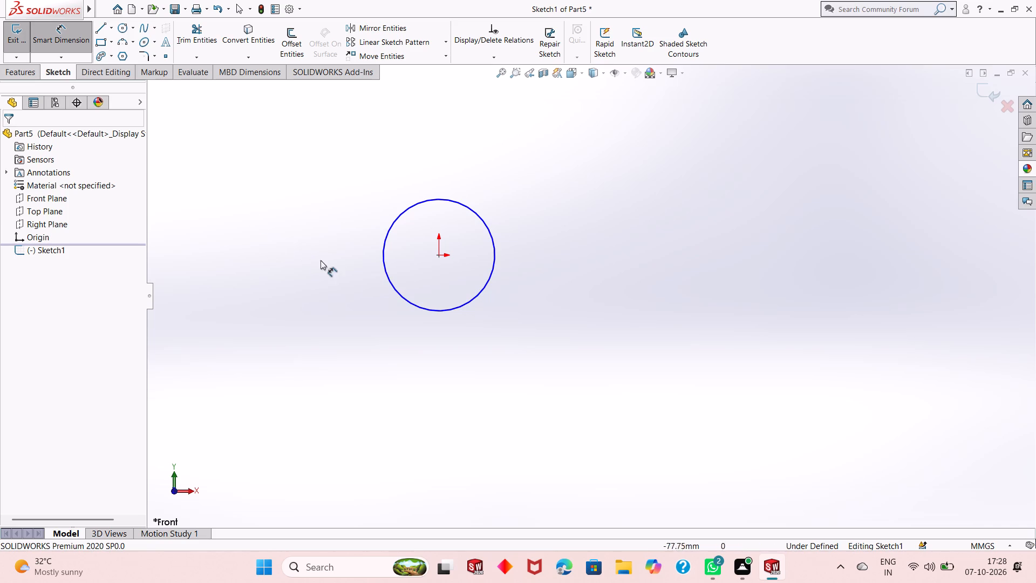
left_click(422, 308)
left_click(339, 389)
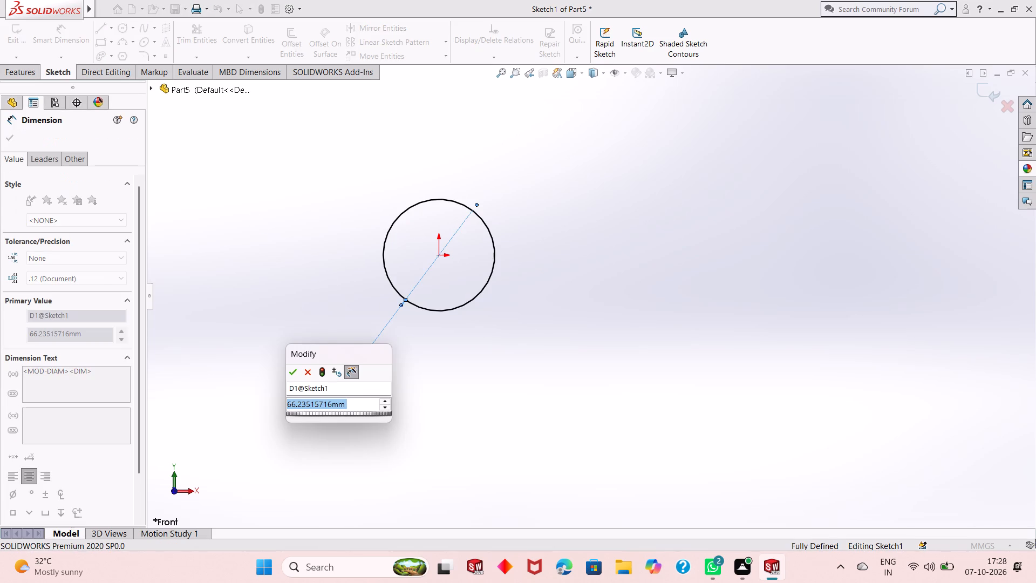
type("56")
key("Return")
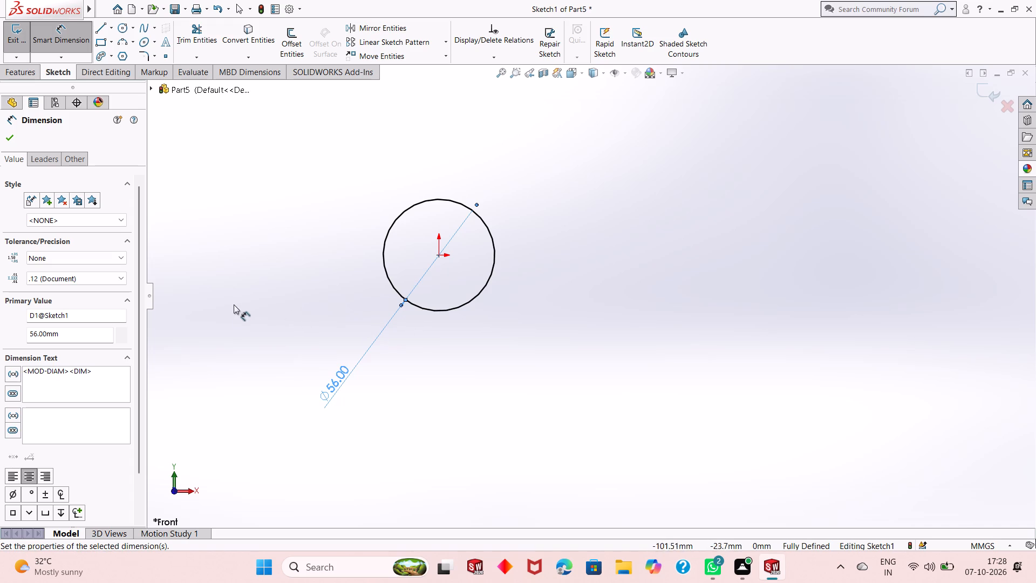
scroll(380, 273, "up", 1)
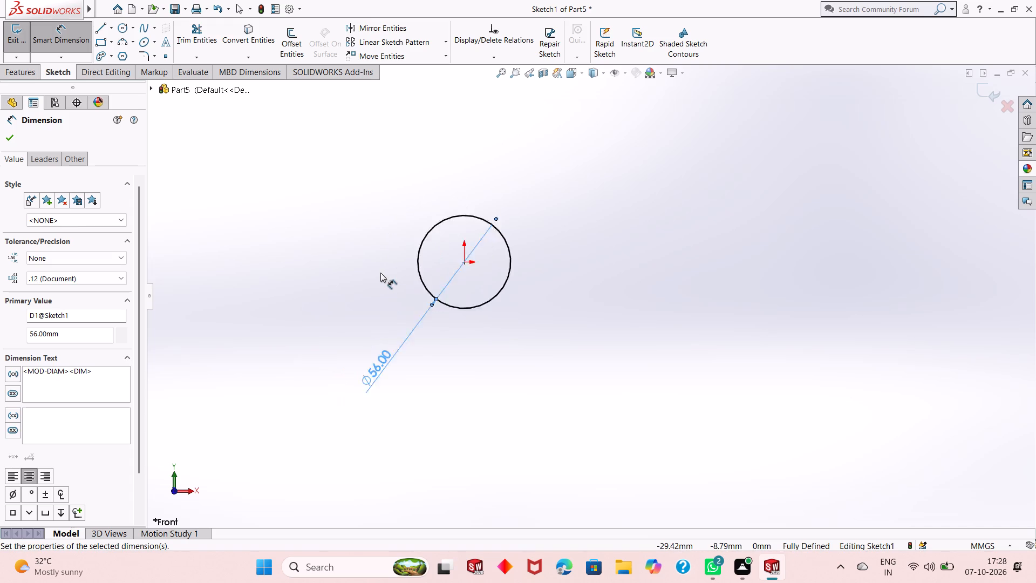
scroll(380, 273, "up", 1)
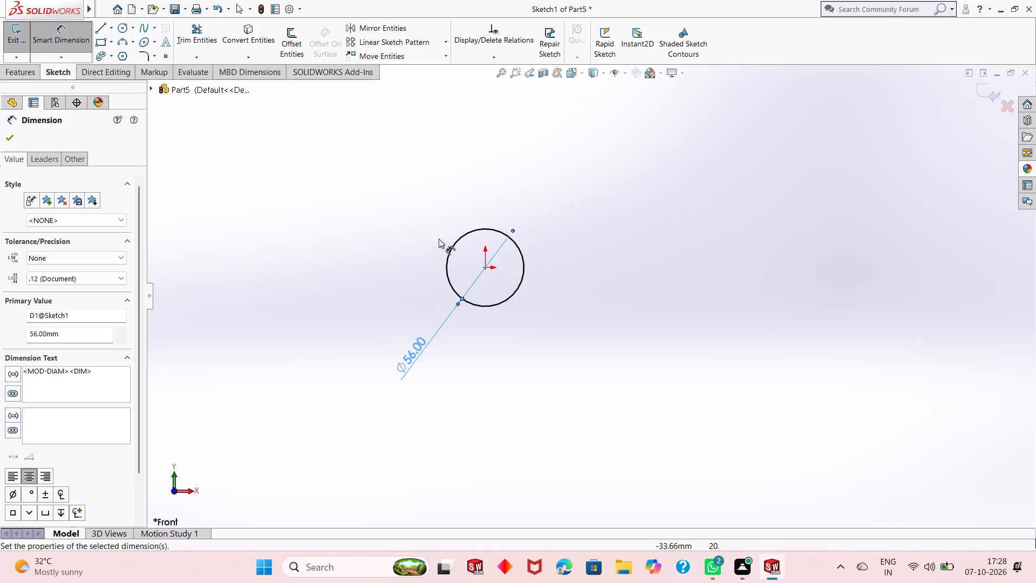
middle_click_drag(441, 236, 456, 282)
left_click(15, 139)
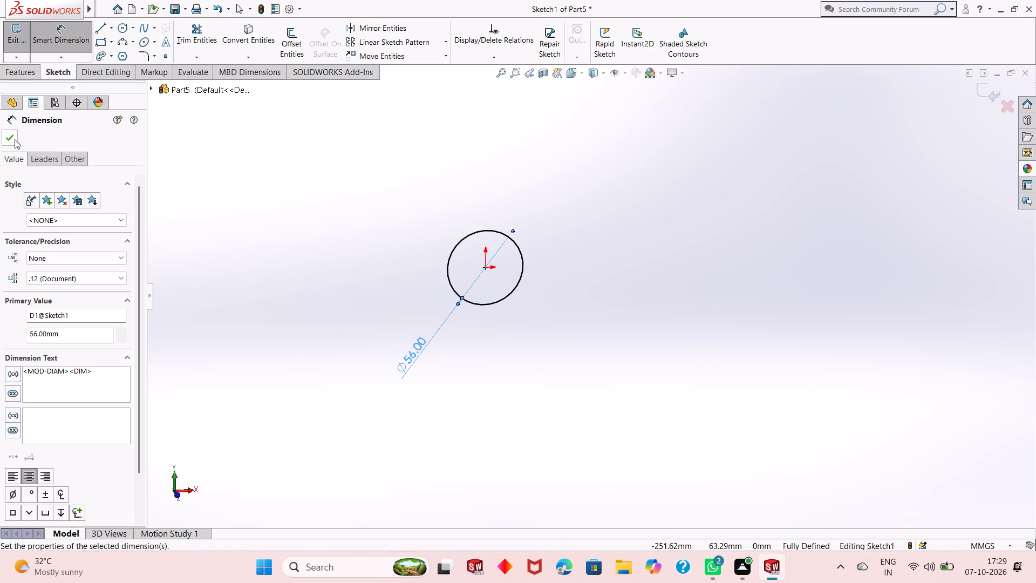
Extrude the circle as a boss with the Mid Plane end condition and a depth of 16+16+16+16+16 (80 mm).
left_click(14, 76)
left_click(31, 45)
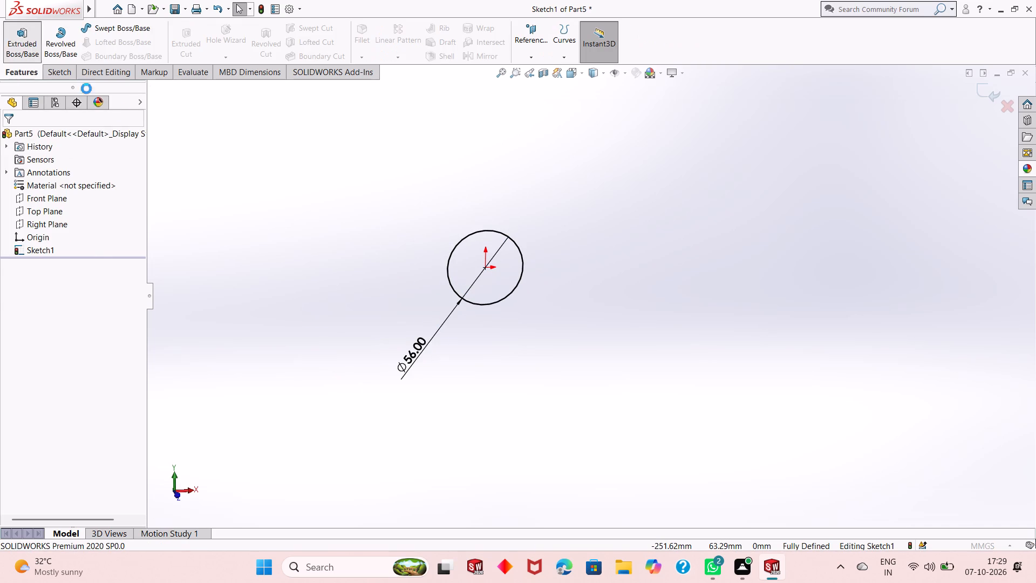
middle_click_drag(373, 293, 386, 298)
scroll(373, 293, "up", 1)
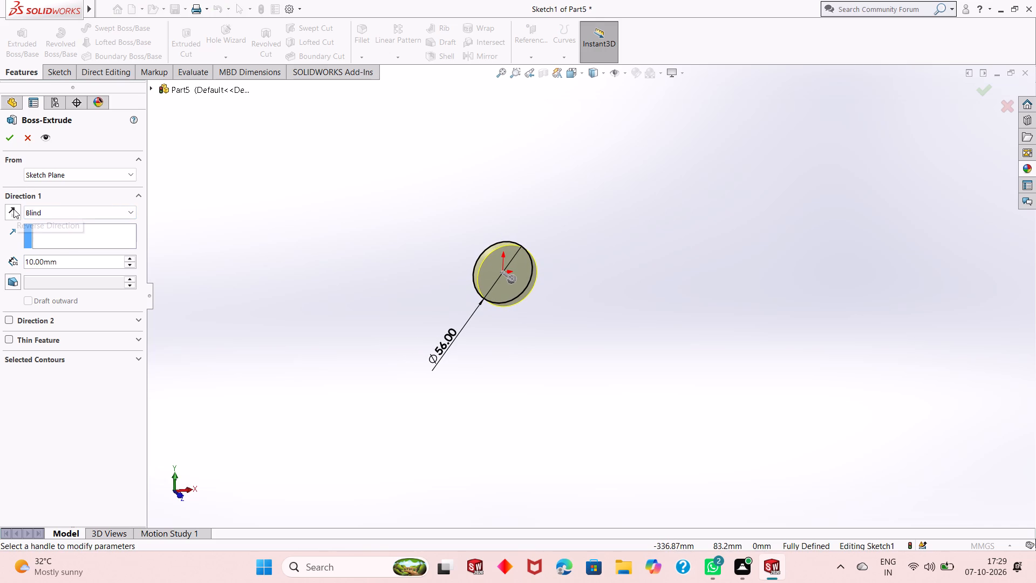
left_click(71, 214)
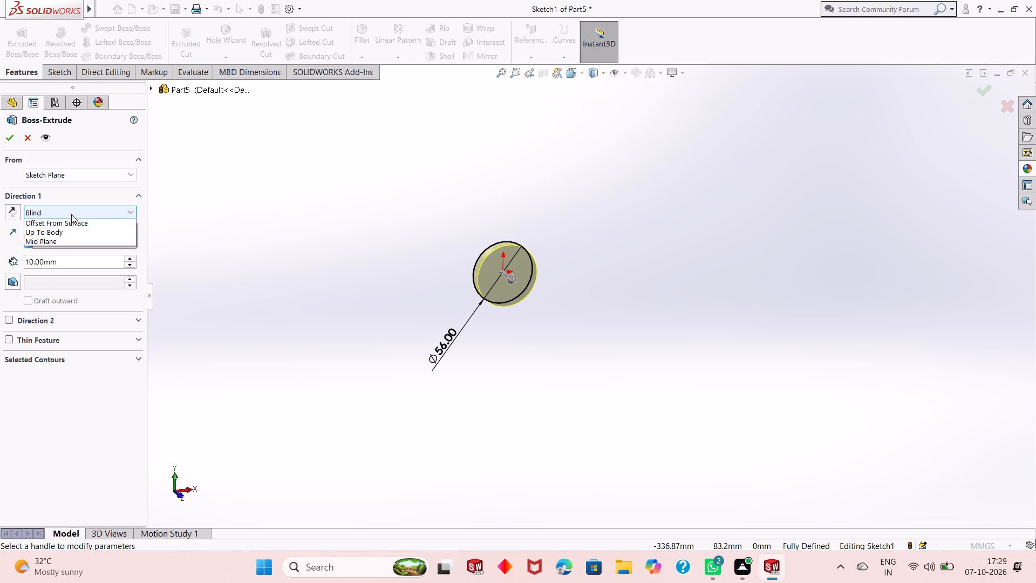
left_click(89, 268)
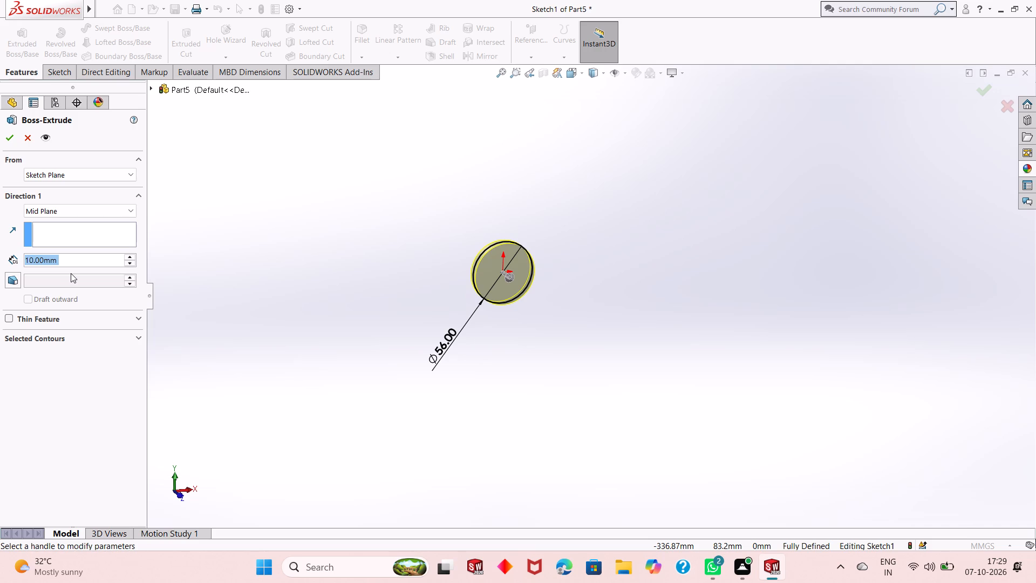
scroll(534, 287, "down", 3)
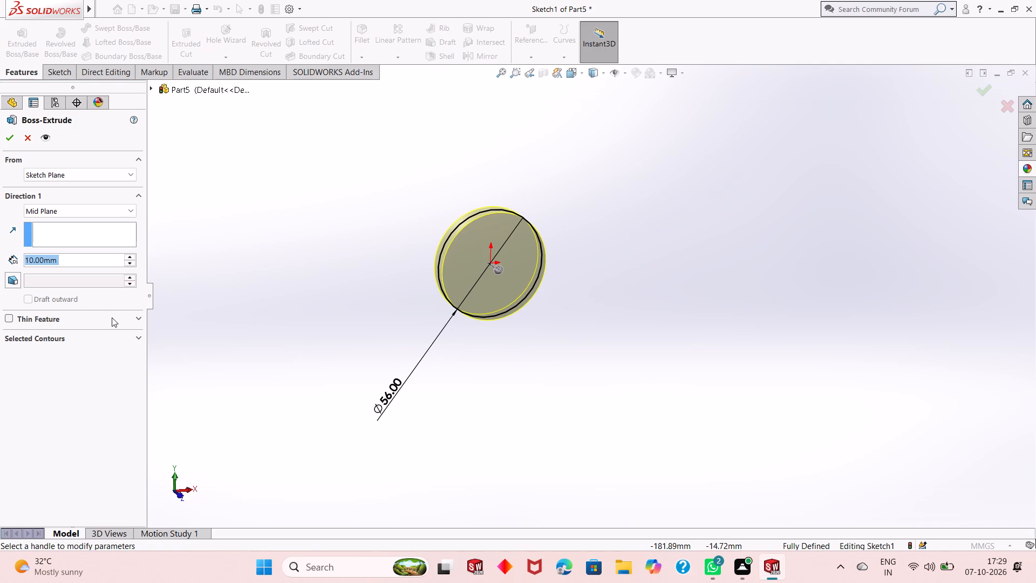
key("BackSpace")
key("BackSpace")
key("BackSpace")
key("BackSpace")
key("BackSpace")
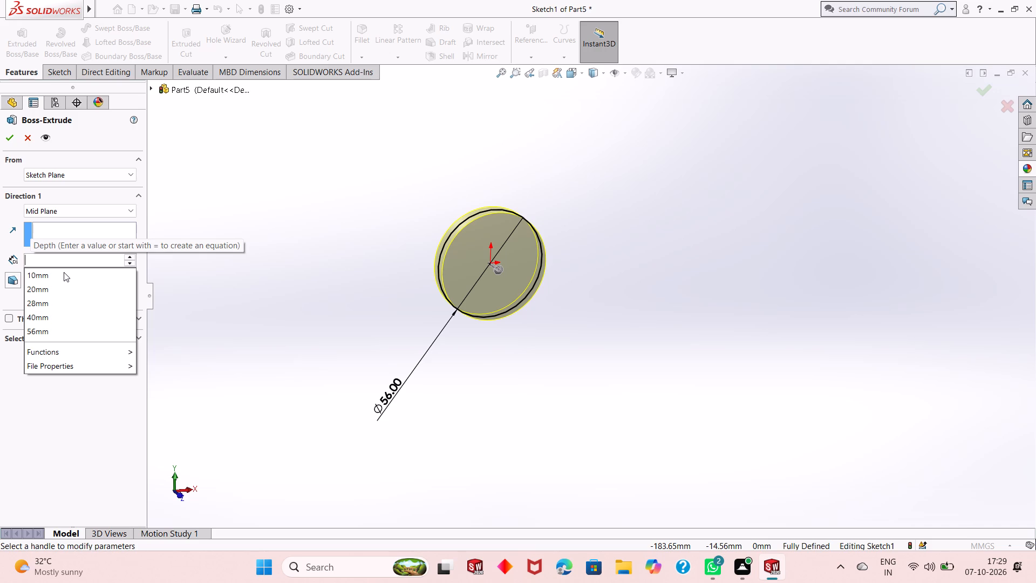
type("16+16+16+")
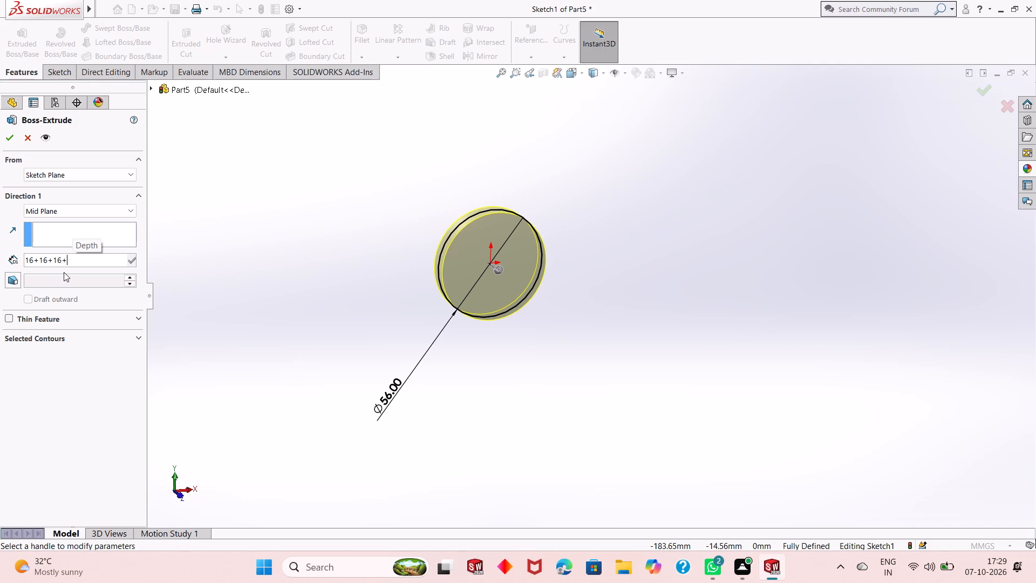
type("16+16")
key("Return")
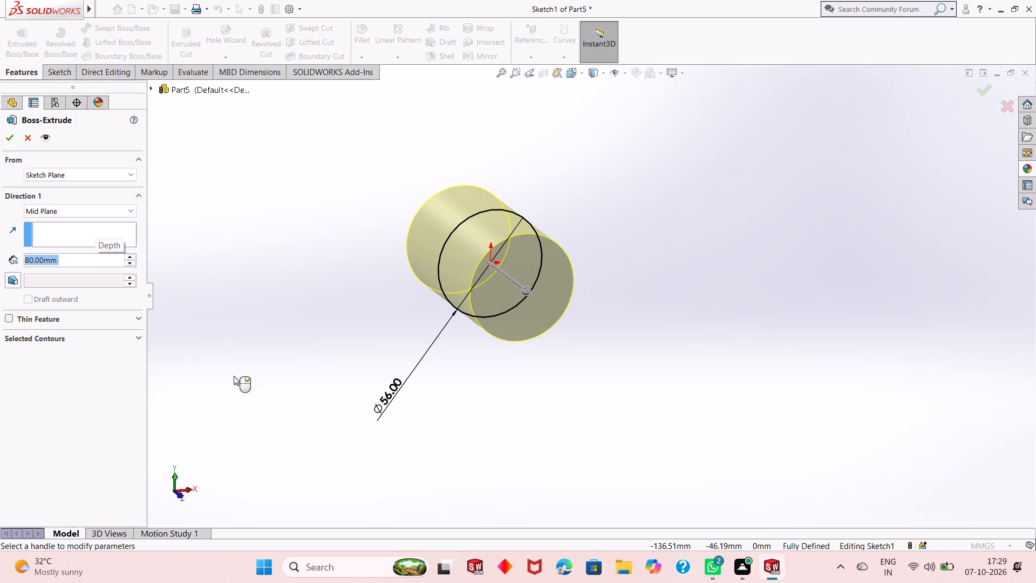
left_click(13, 142)
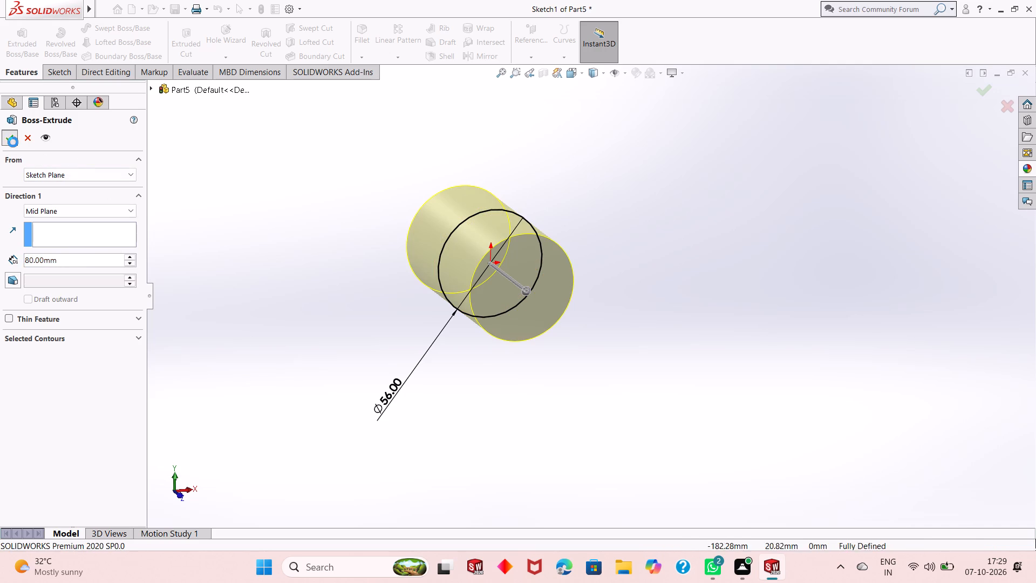
left_click(265, 239)
On the cylinder's front end face, sketch a circle centred on the origin with a radius of about 14.6 mm.
scroll(537, 184, "down", 2)
scroll(470, 297, "up", 3)
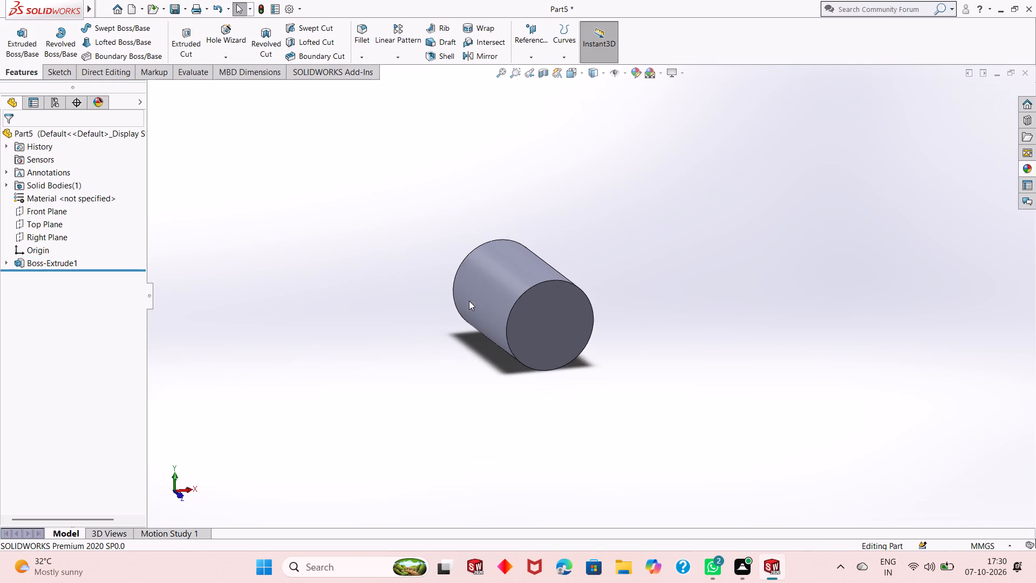
scroll(636, 266, "down", 1)
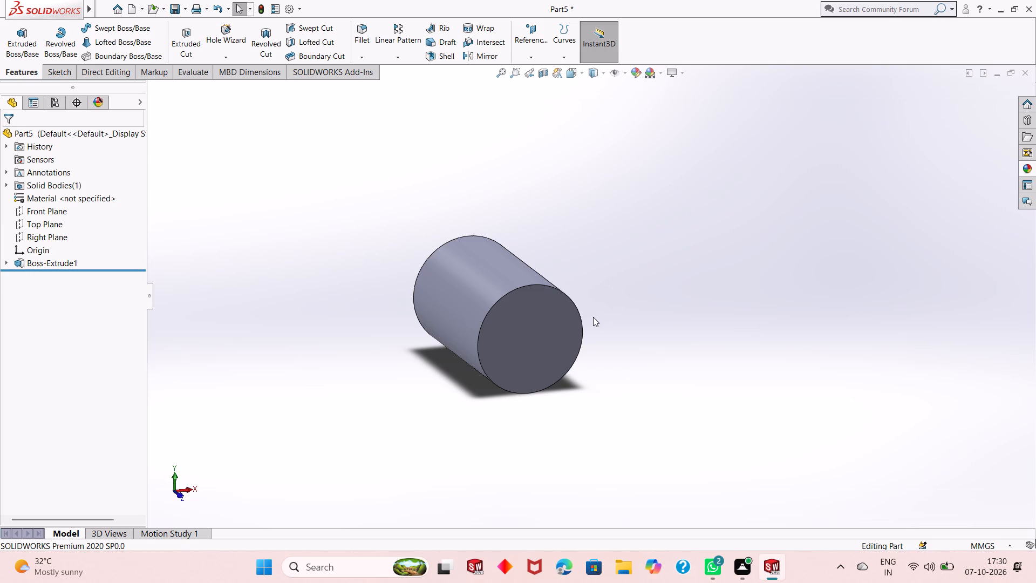
scroll(574, 375, "up", 1)
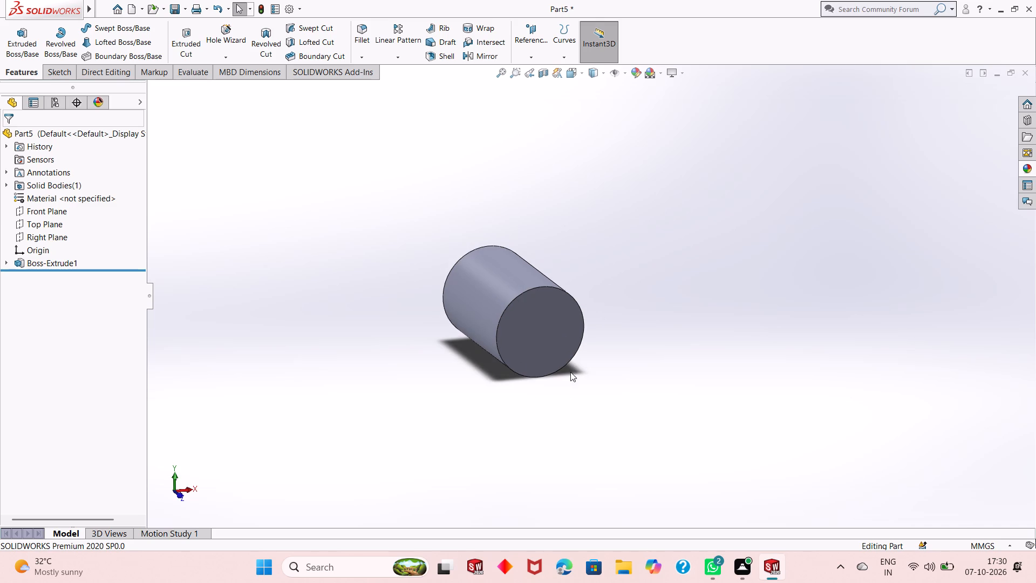
middle_click(552, 344)
scroll(535, 208, "down", 3)
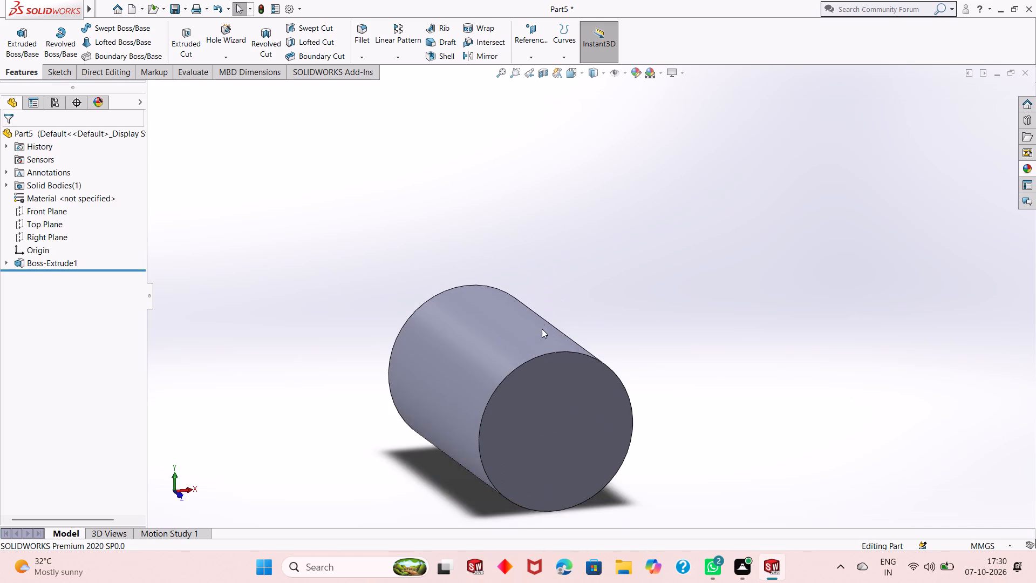
scroll(542, 330, "up", 2)
middle_click_drag(575, 360, 576, 331)
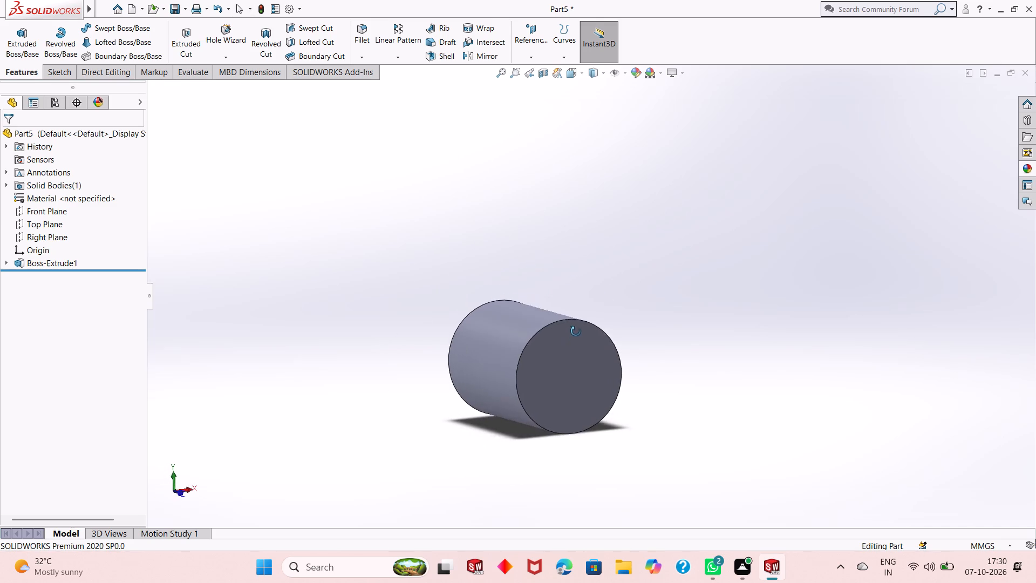
middle_click_drag(576, 331, 585, 374)
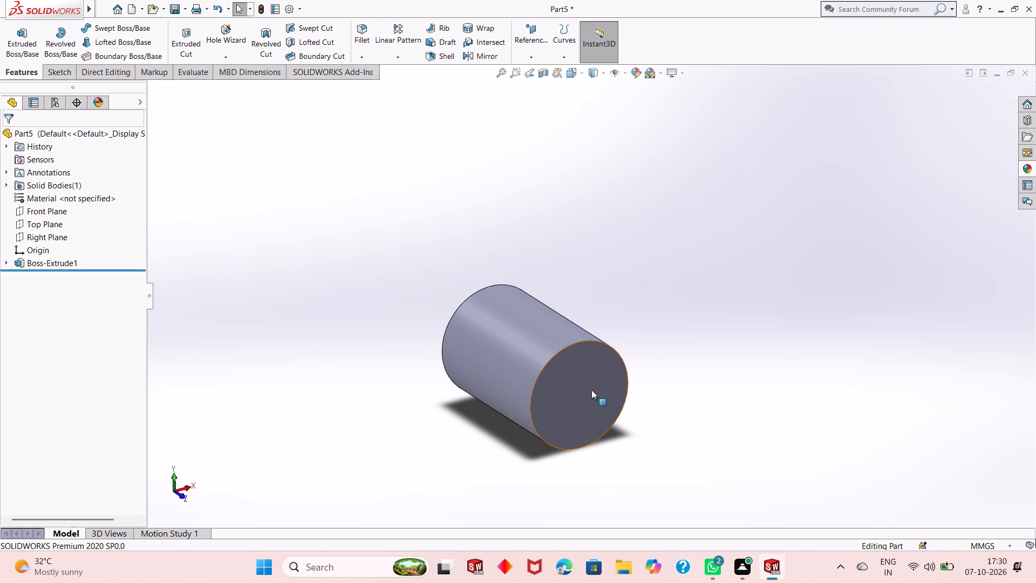
left_click(591, 390)
left_click(634, 363)
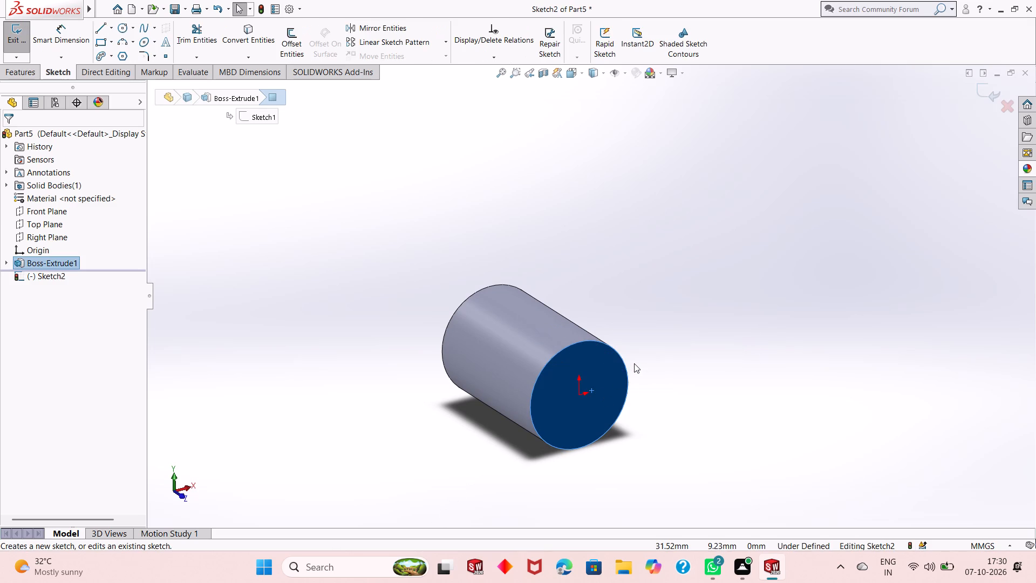
key("ctrl+8")
scroll(634, 363, "up", 4)
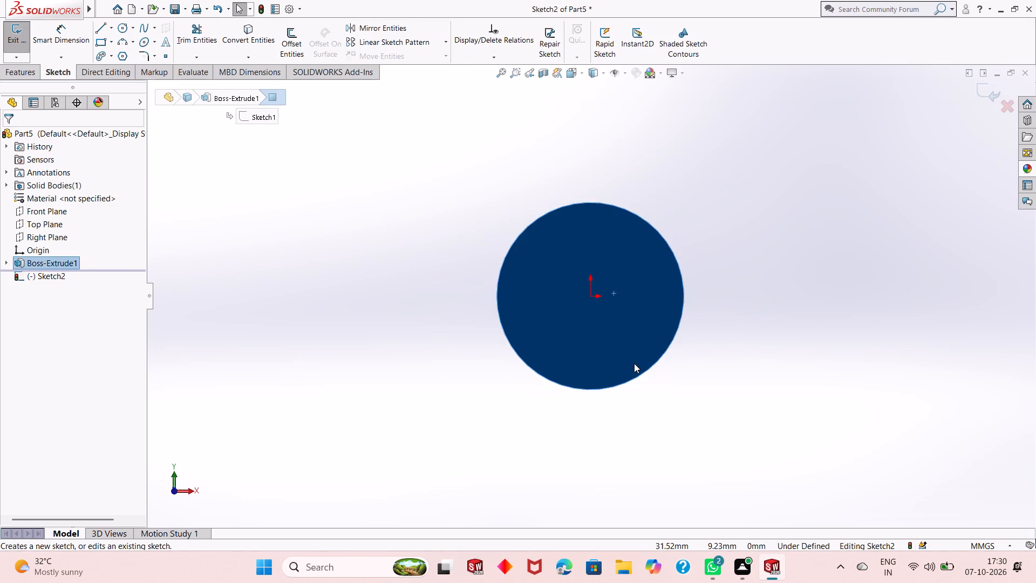
key("Escape")
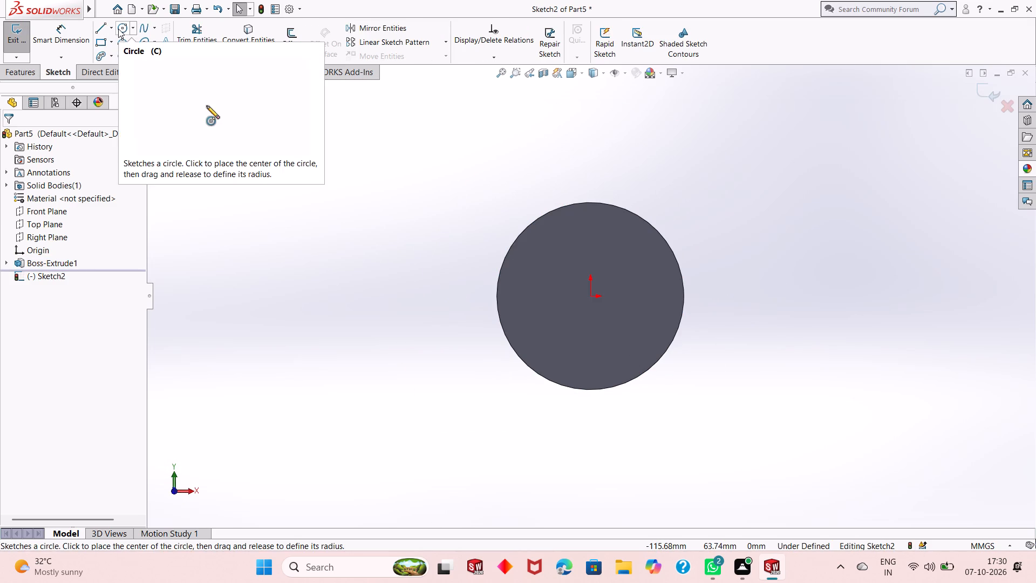
left_click(118, 29)
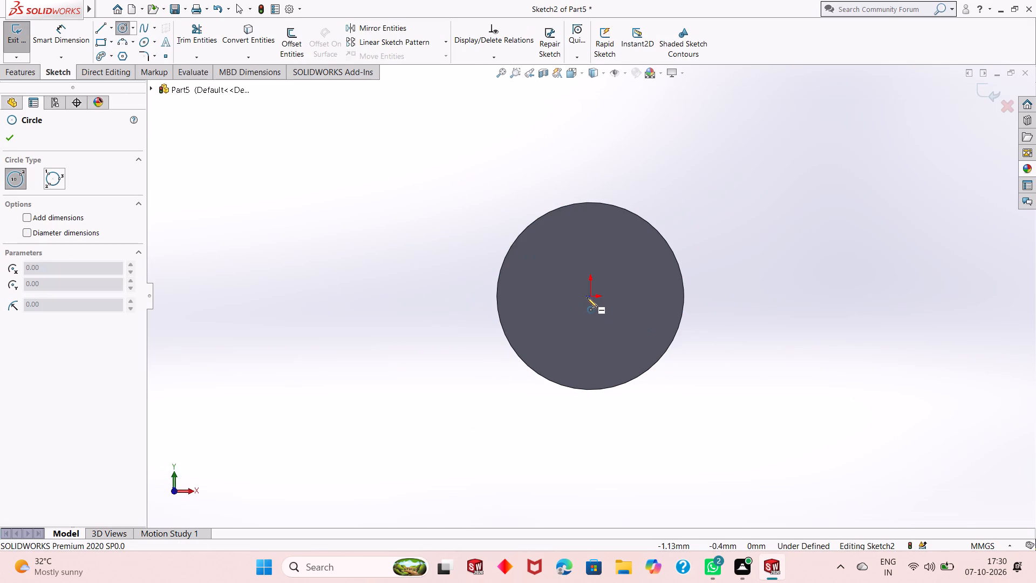
left_click(589, 297)
left_click(584, 344)
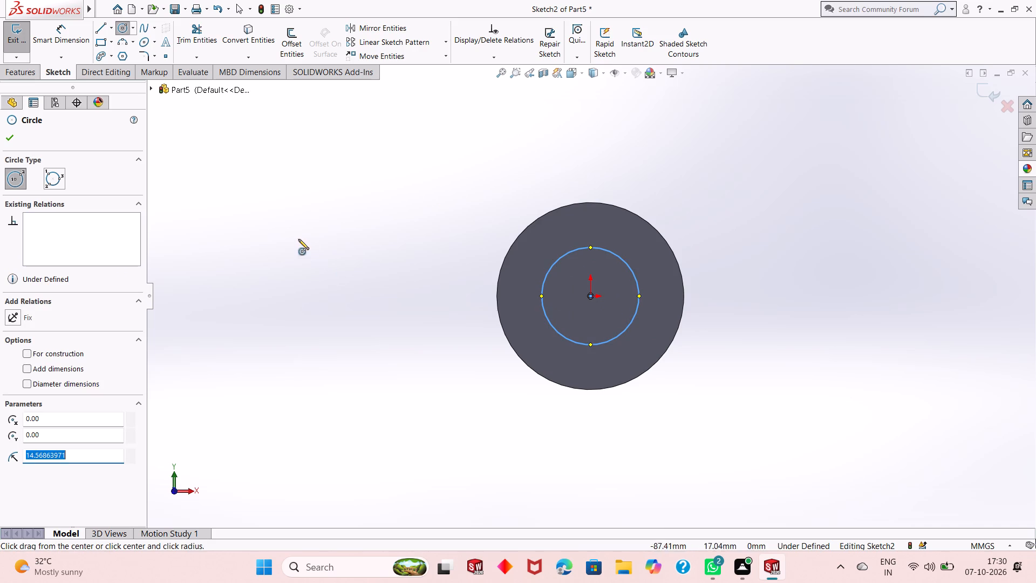
right_click(298, 239)
left_click(321, 249)
Dimension the diameter of the circle on the cylinder's end face as 30 mm.
left_click(52, 42)
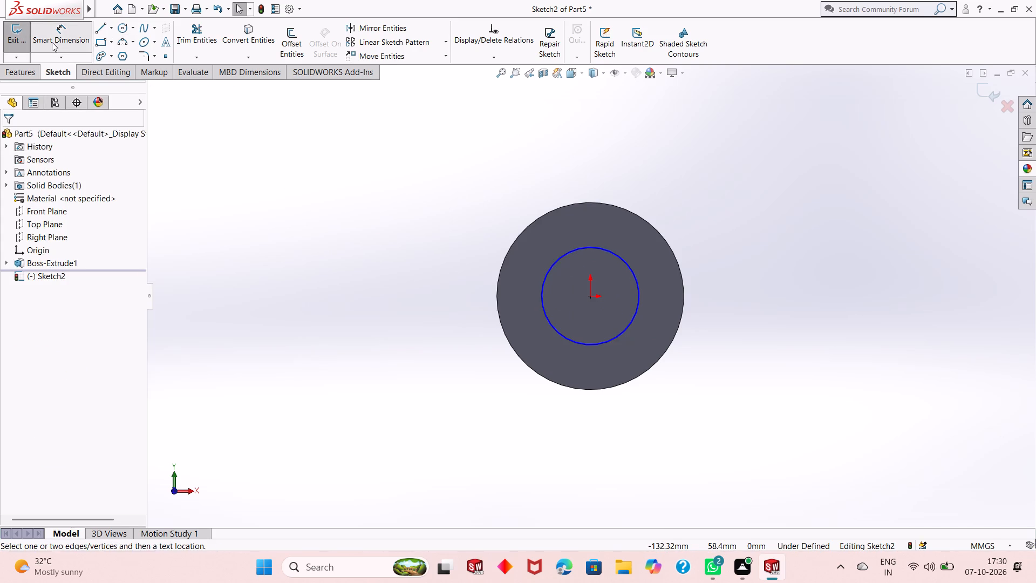
left_click(543, 308)
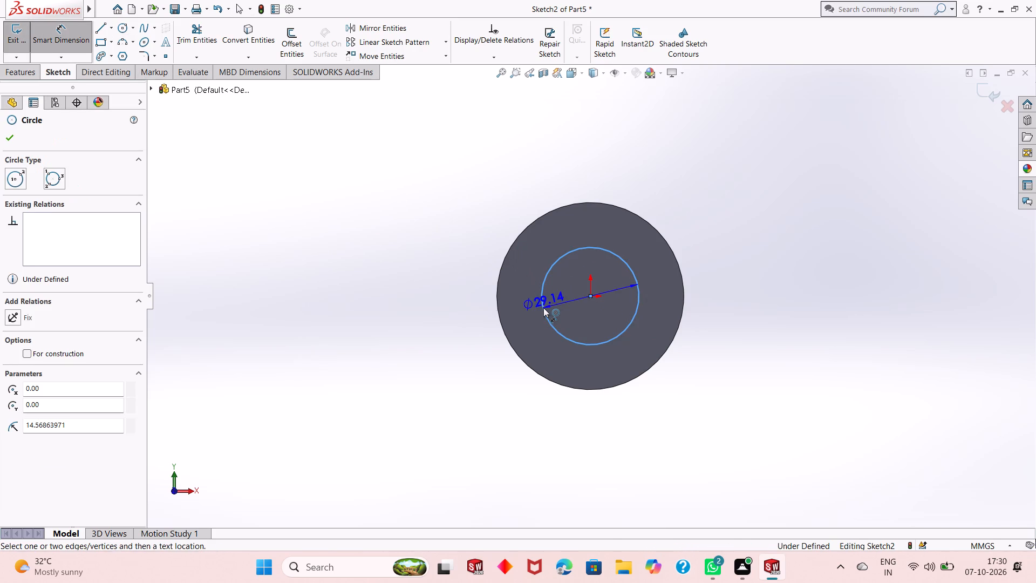
left_click(451, 382)
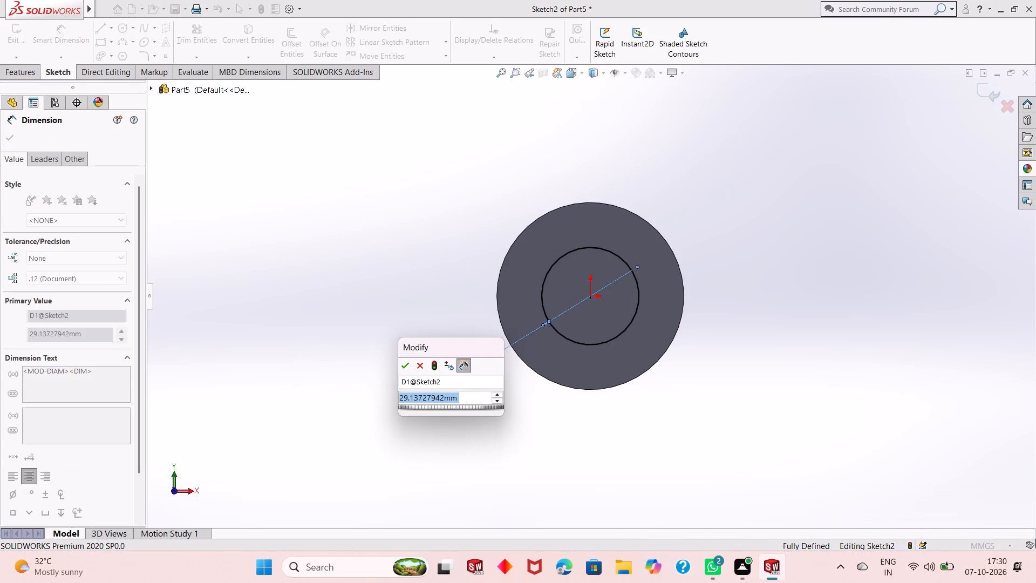
type("30")
key("Return")
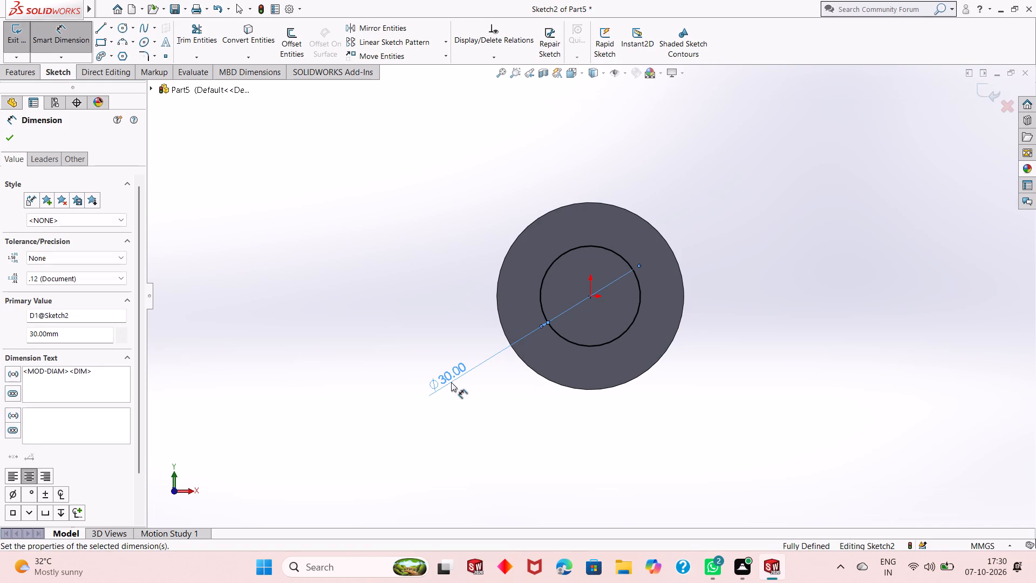
middle_click_drag(427, 301, 460, 340)
right_click(277, 247)
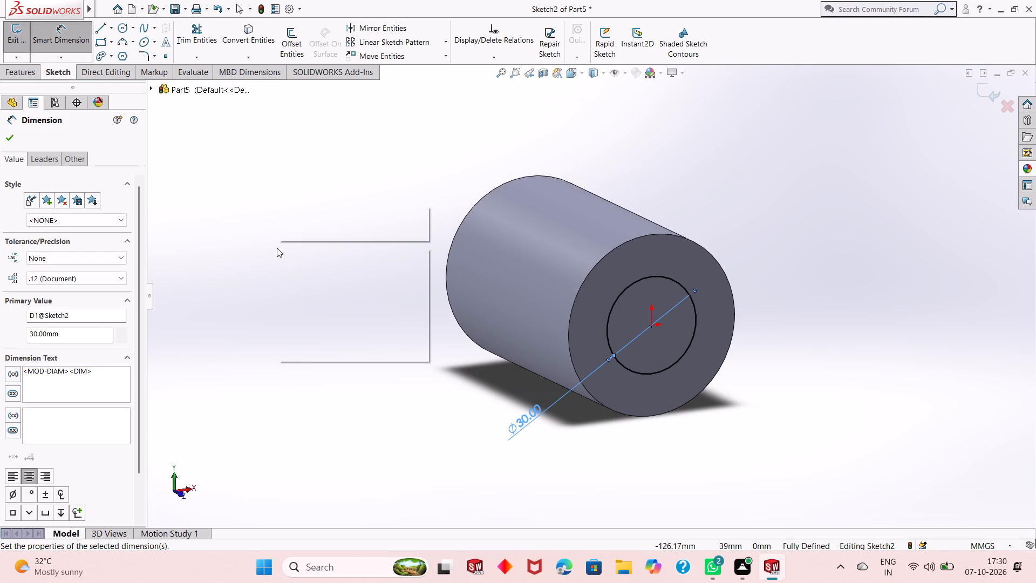
left_click(294, 280)
Cut-extrude the 30 mm circle through the cylinder with the Blind end condition and a depth of 80 mm.
left_click(30, 74)
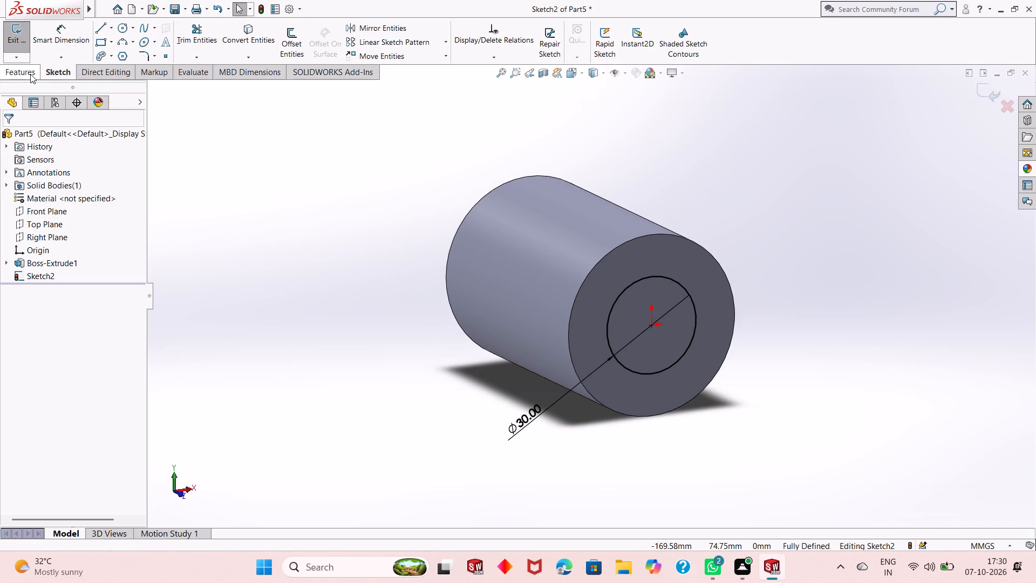
left_click(180, 45)
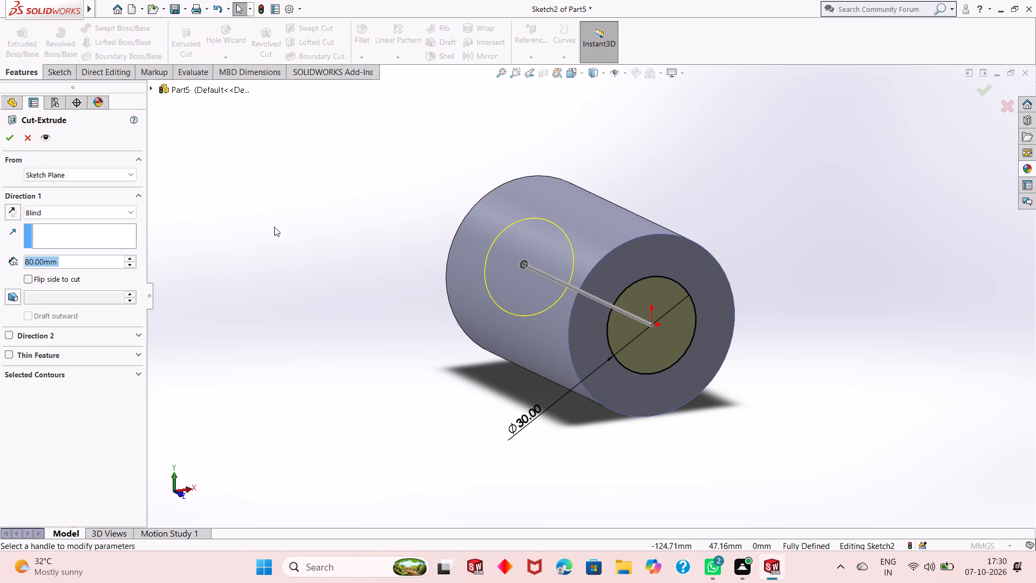
middle_click_drag(353, 241, 443, 242)
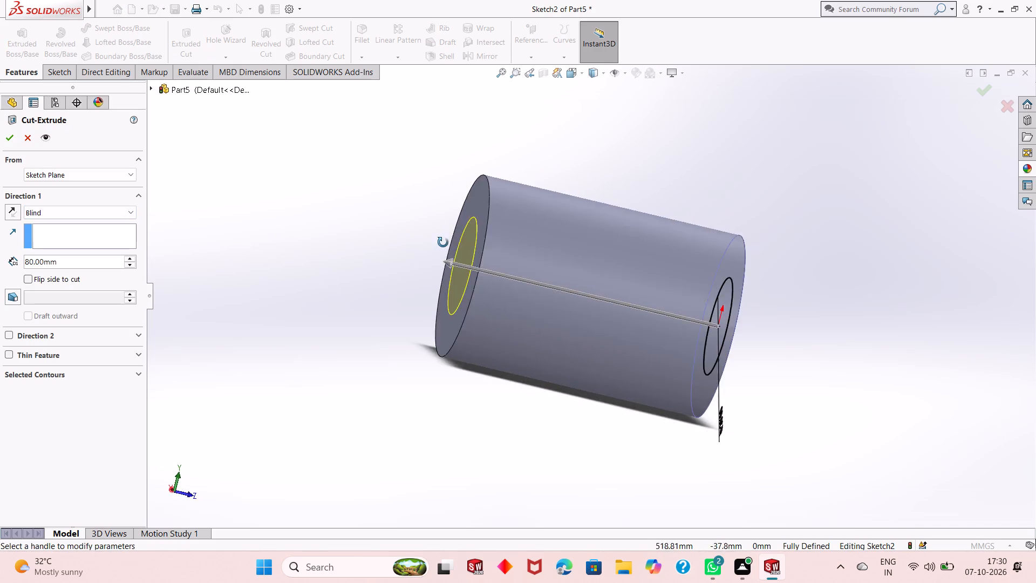
middle_click_drag(443, 242, 373, 258)
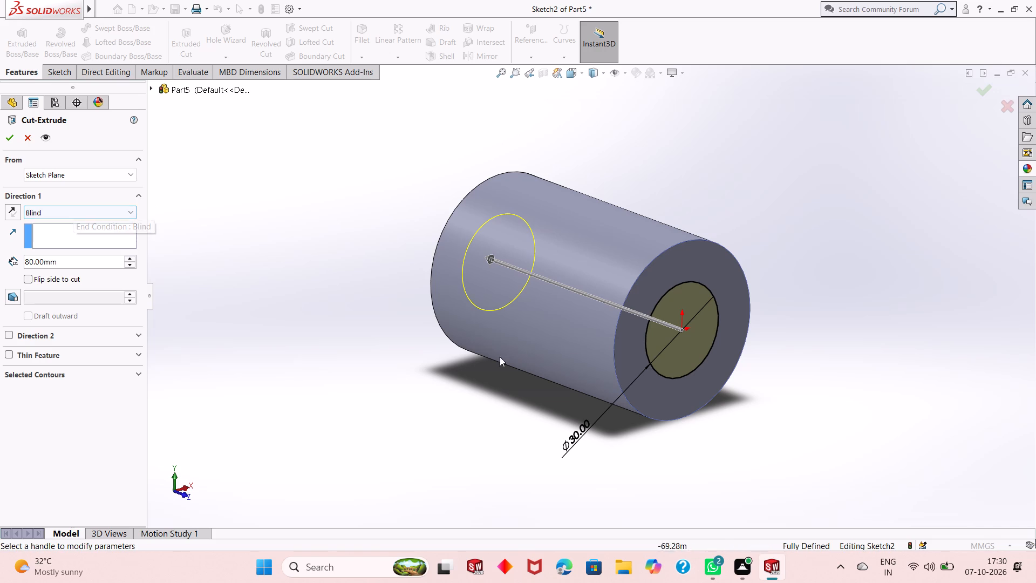
middle_click_drag(467, 369, 502, 338)
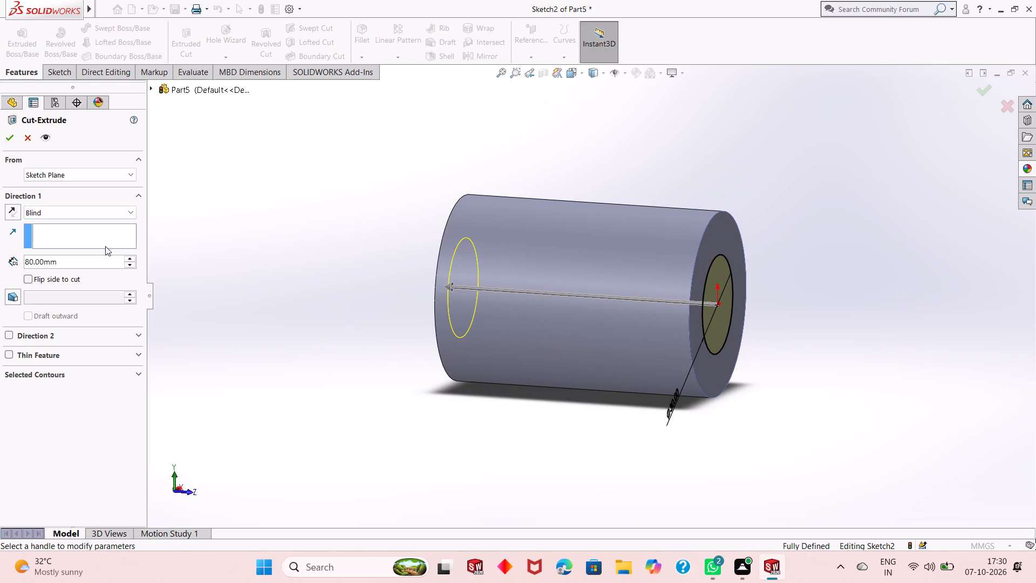
left_click(6, 140)
left_click(294, 337)
Examine the bored cylinder from several angles and face-on to its front end, checking the bore along its length.
middle_click_drag(342, 331, 438, 321)
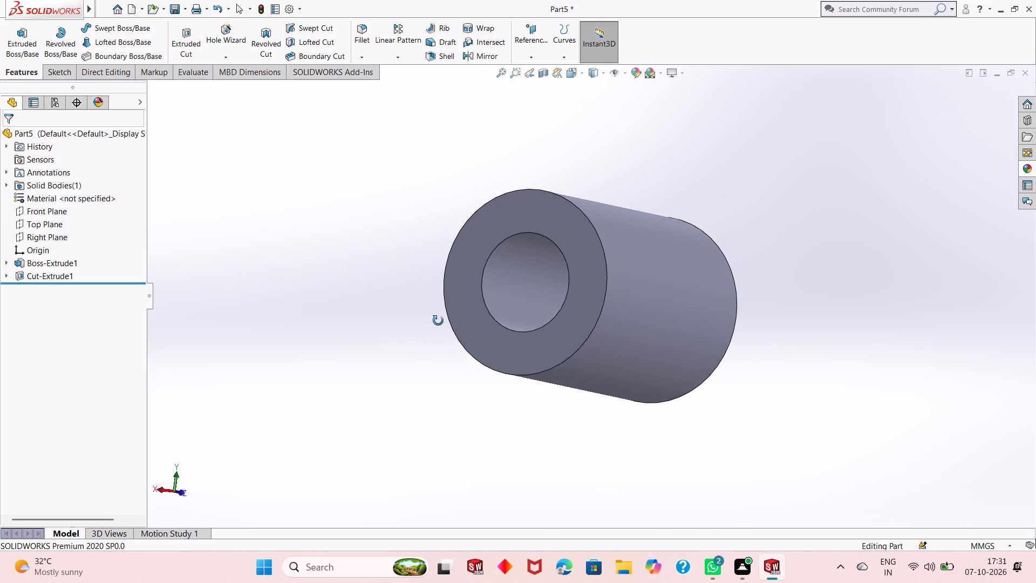
middle_click_drag(438, 321, 351, 326)
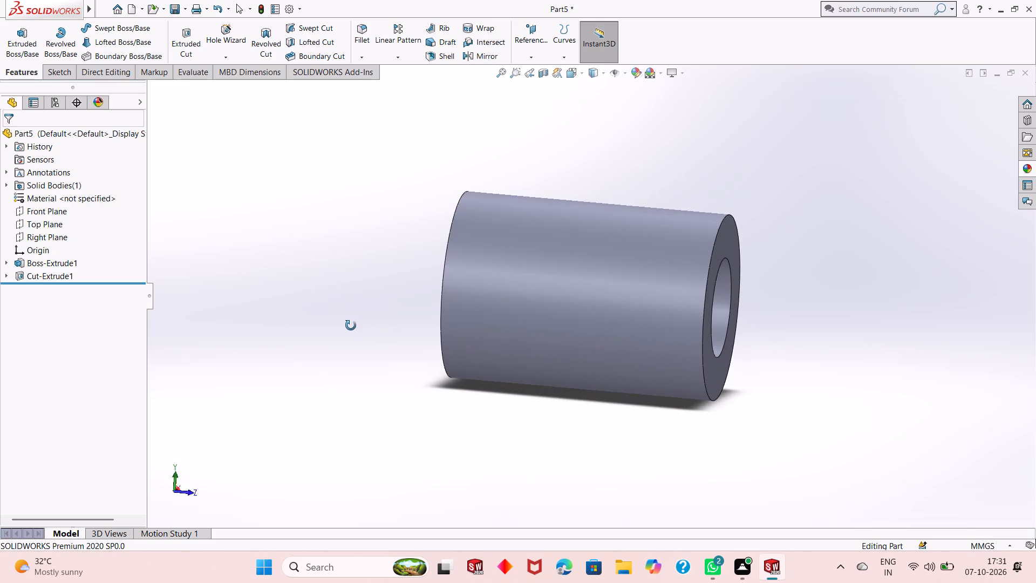
middle_click_drag(351, 326, 262, 326)
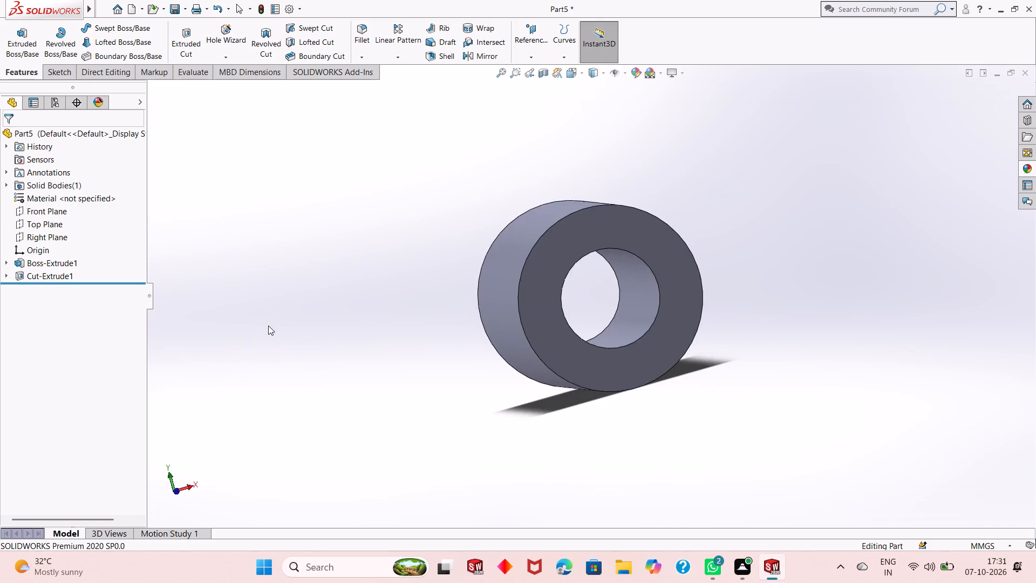
scroll(268, 326, "up", 3)
middle_click_drag(689, 259, 664, 337)
scroll(637, 210, "down", 3)
scroll(474, 288, "up", 2)
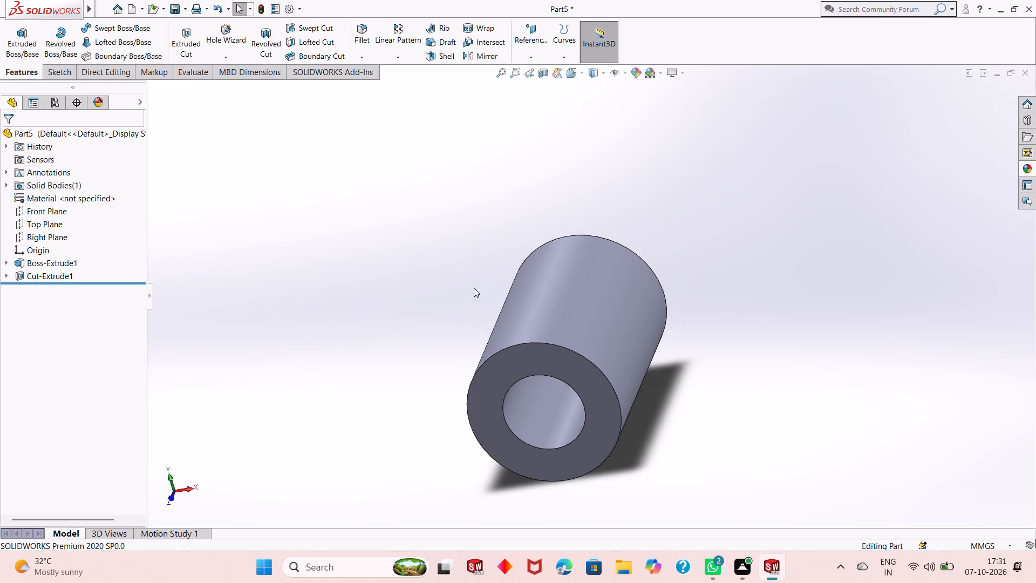
scroll(691, 358, "up", 2)
middle_click_drag(696, 347, 719, 309)
scroll(693, 333, "down", 1)
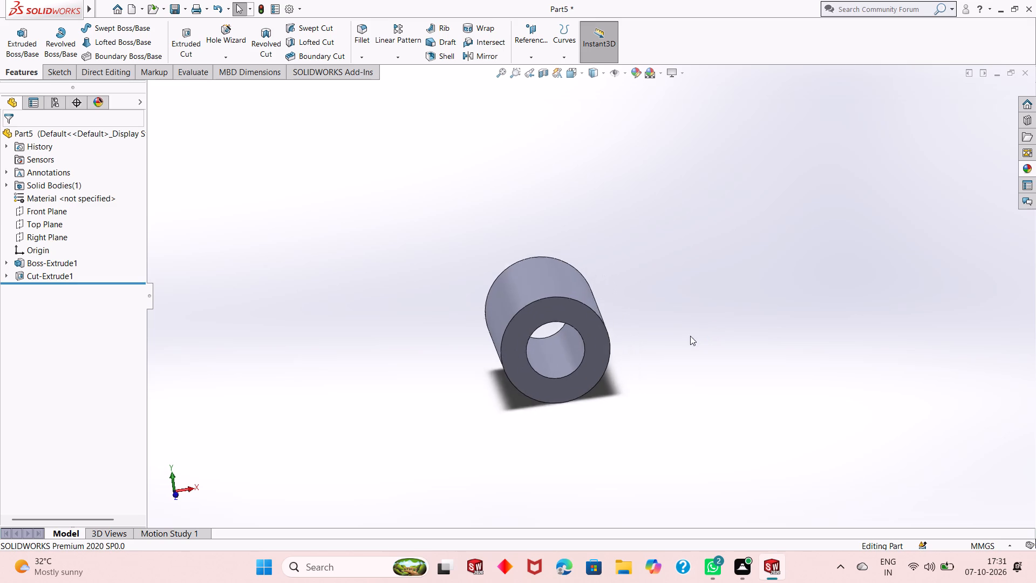
scroll(690, 336, "down", 1)
scroll(605, 354, "up", 1)
middle_click_drag(605, 354, 600, 331)
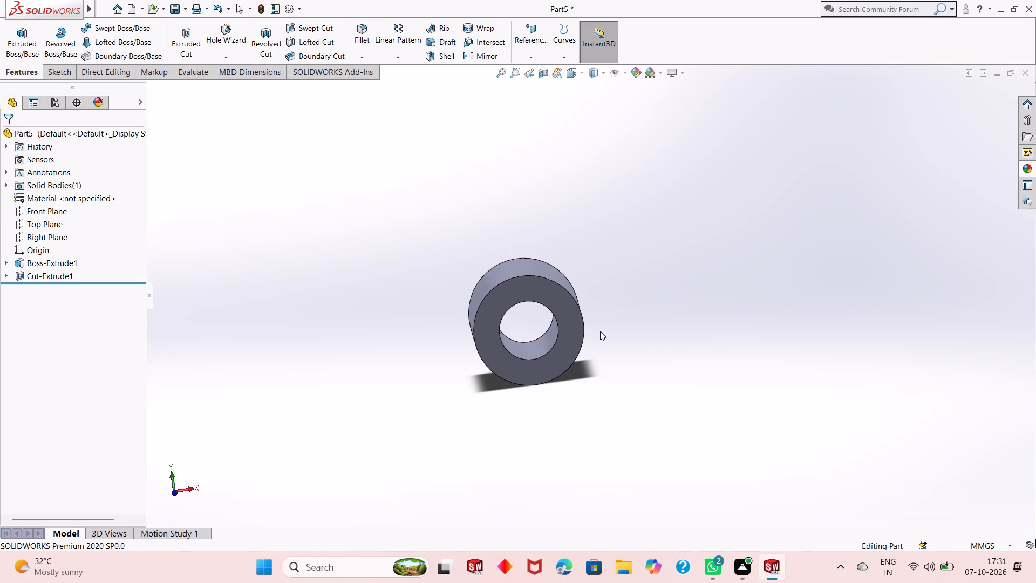
key("ctrl+8")
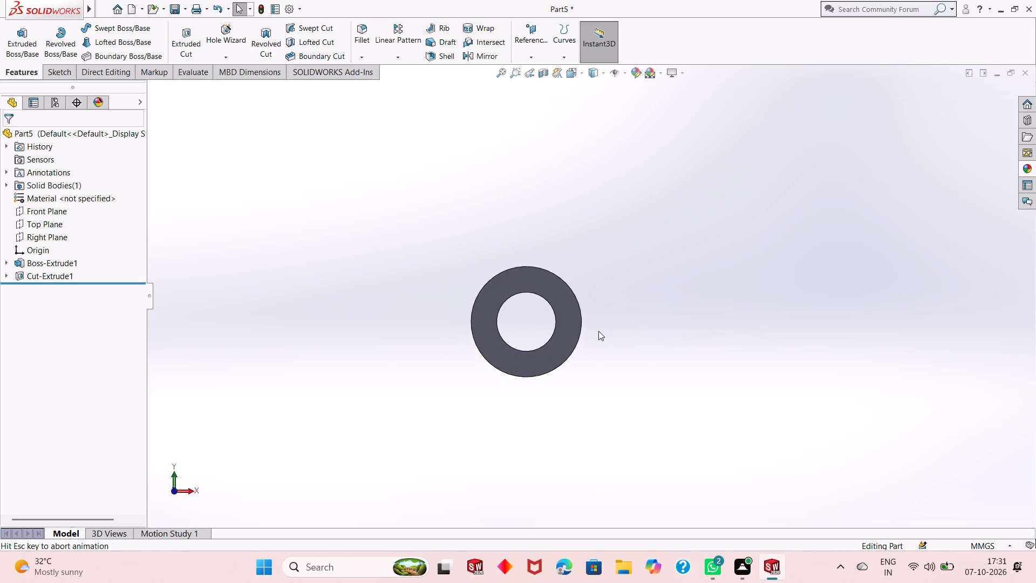
scroll(569, 318, "up", 1)
scroll(660, 297, "down", 2)
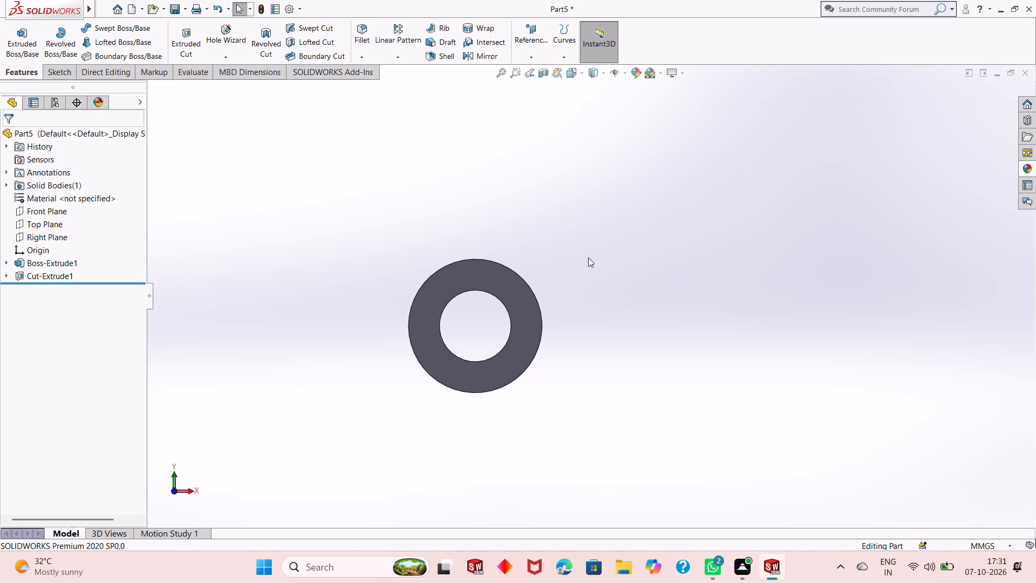
Create a reference plane parallel to the Top Plane, offset upward by 56/2 (28 mm).
left_click(541, 57)
left_click(547, 67)
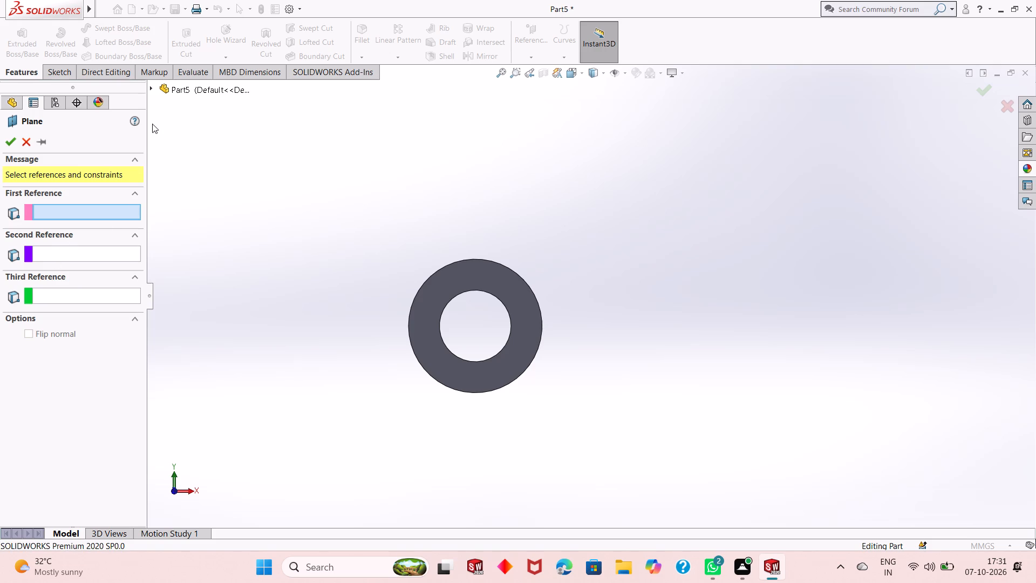
left_click(156, 90)
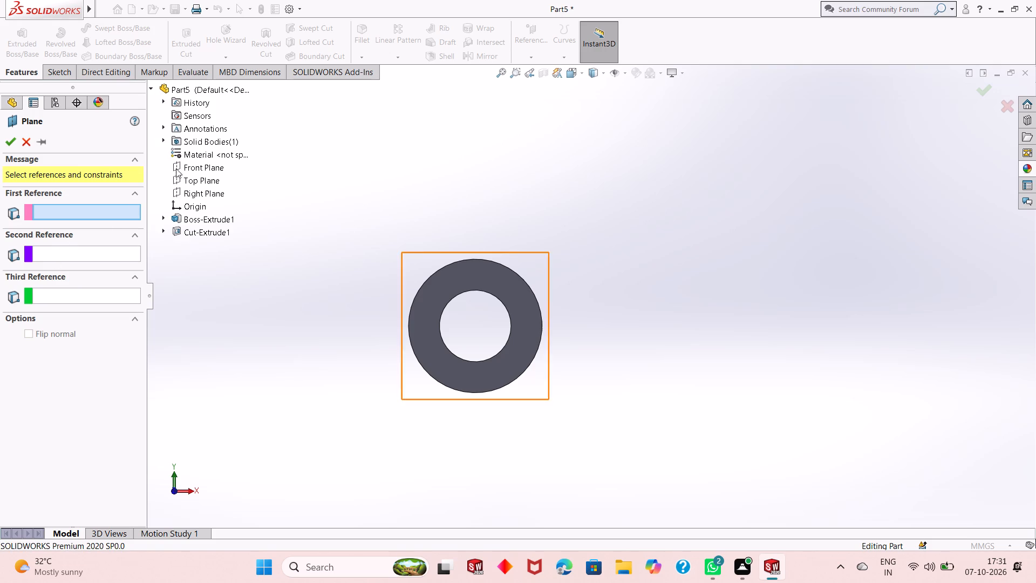
left_click(182, 181)
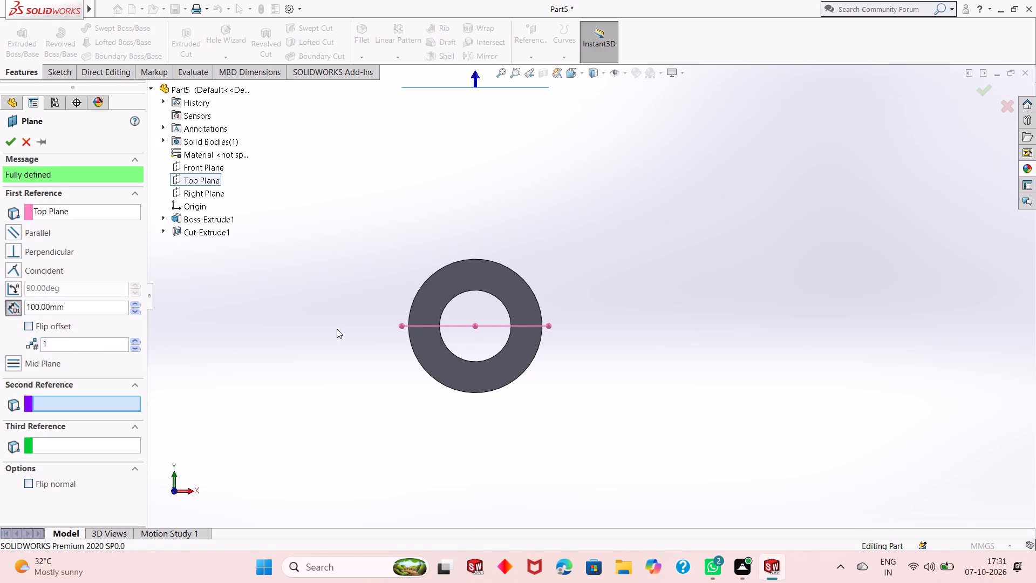
middle_click_drag(337, 342, 339, 396)
double_click(70, 307)
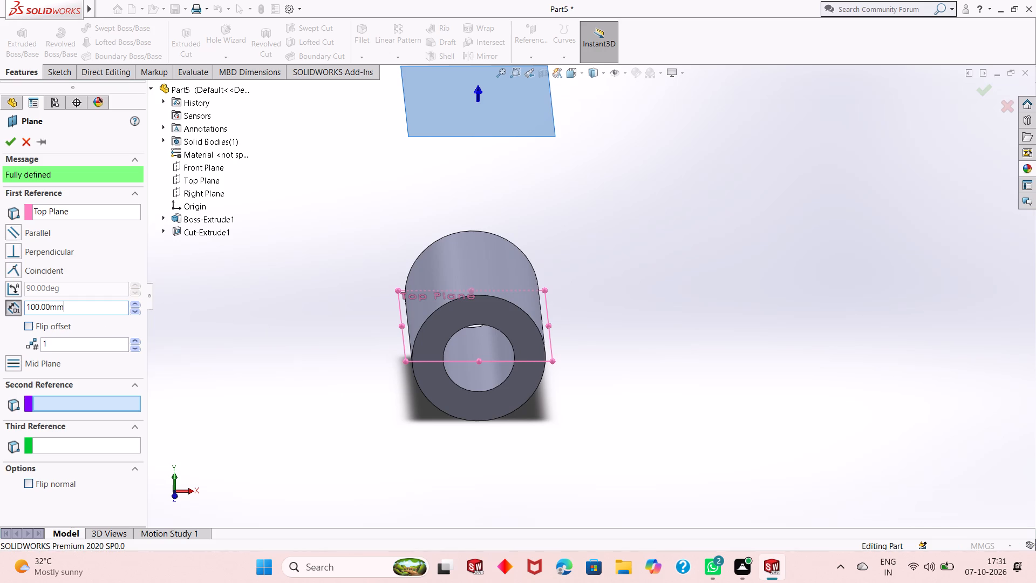
type("56/2")
key("Return")
middle_click_drag(577, 438, 579, 435)
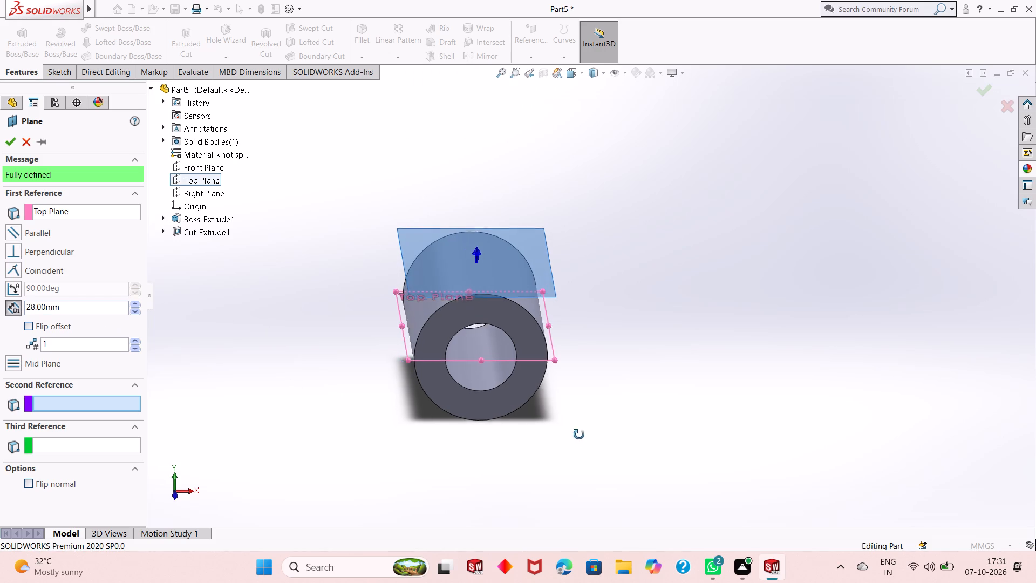
middle_click_drag(579, 435, 577, 382)
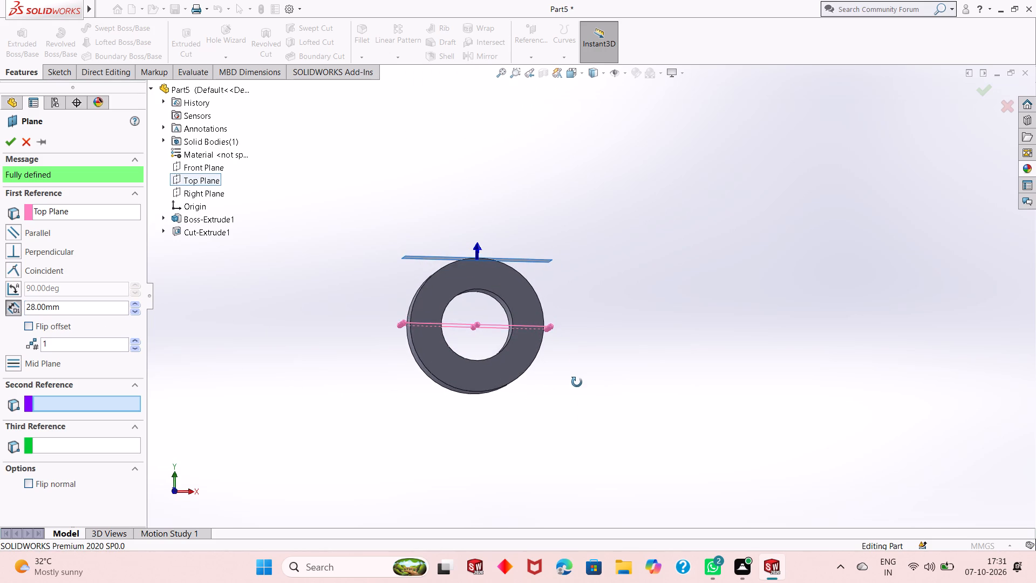
middle_click_drag(577, 382, 569, 437)
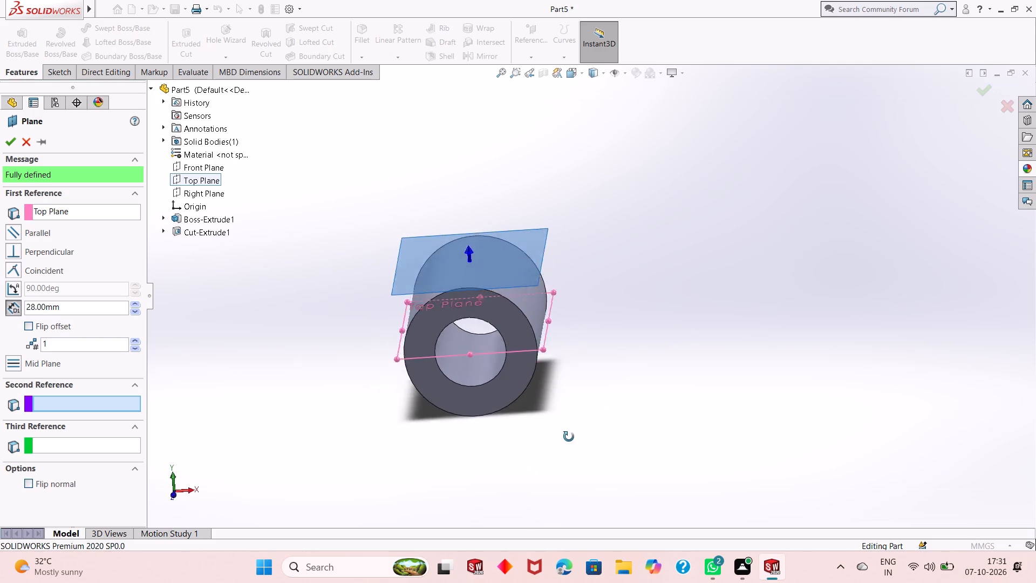
middle_click_drag(569, 437, 569, 470)
middle_click_drag(575, 381, 588, 419)
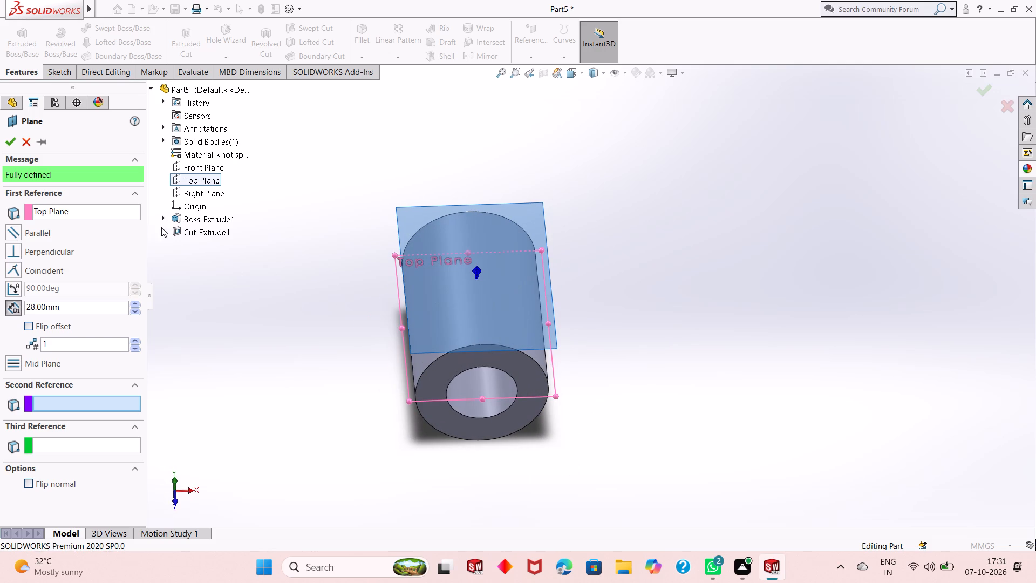
left_click(9, 145)
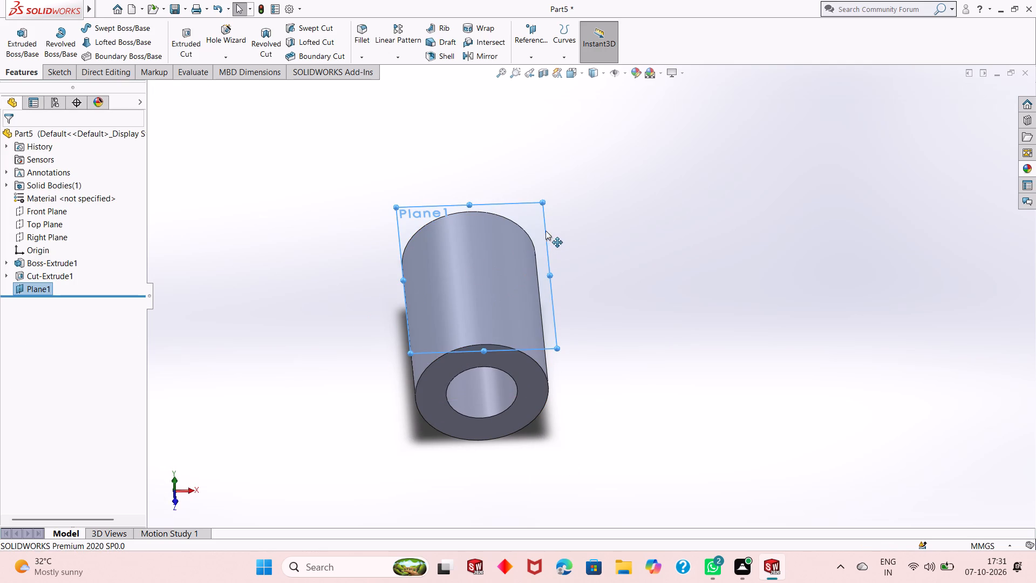
Start a sketch on the reference plane above the cylinder and view it face-on.
left_click(537, 218)
left_click(587, 190)
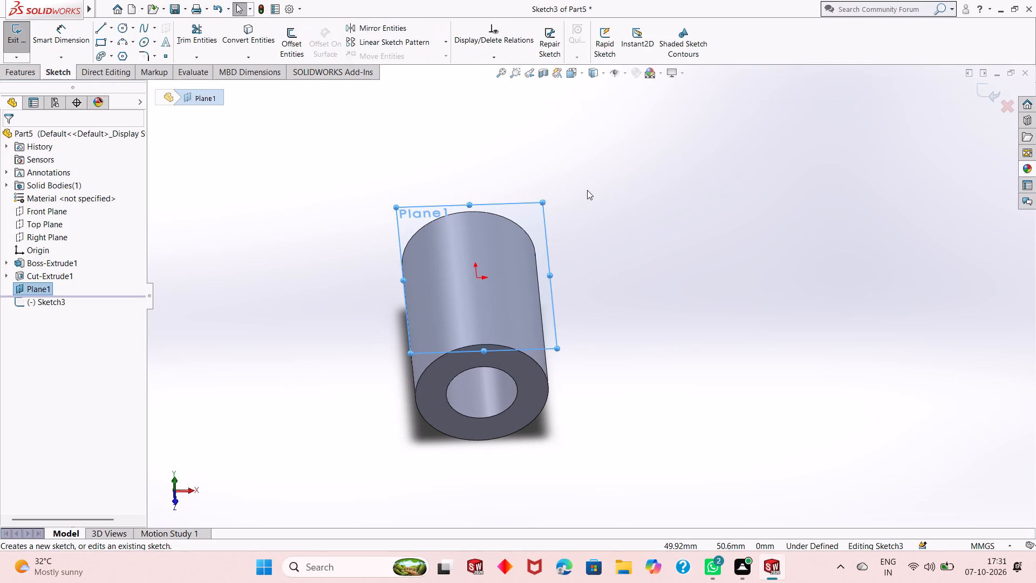
key("ctrl+8")
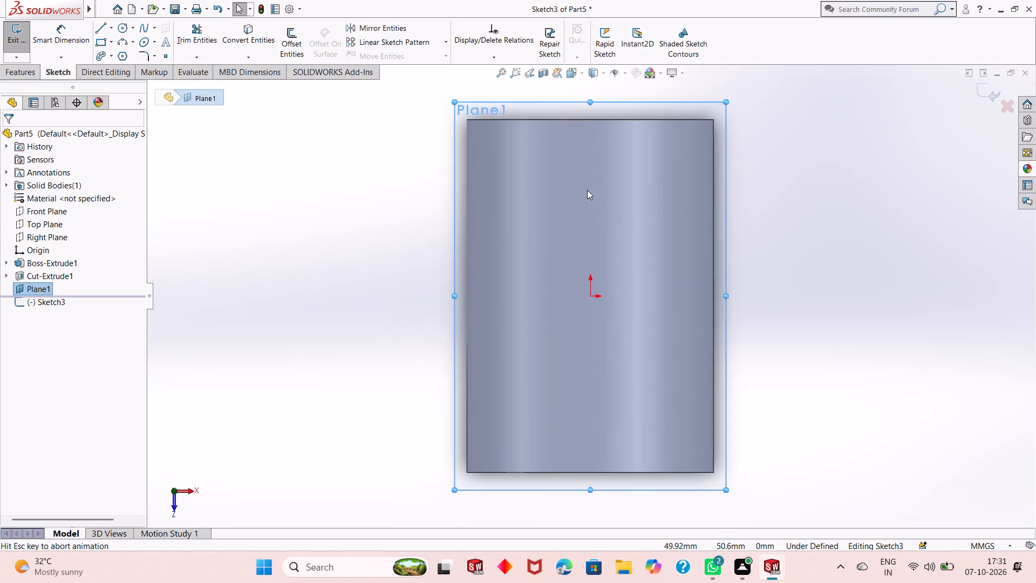
scroll(565, 289, "up", 4)
scroll(771, 328, "down", 1)
scroll(550, 331, "up", 1)
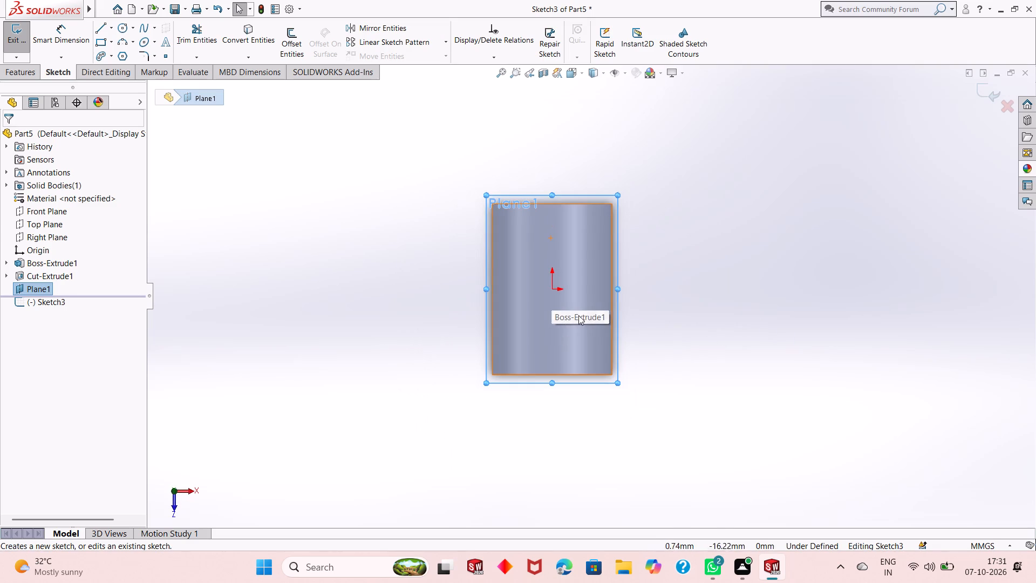
scroll(721, 277, "down", 1)
scroll(526, 295, "up", 1)
scroll(733, 263, "down", 2)
scroll(518, 295, "up", 1)
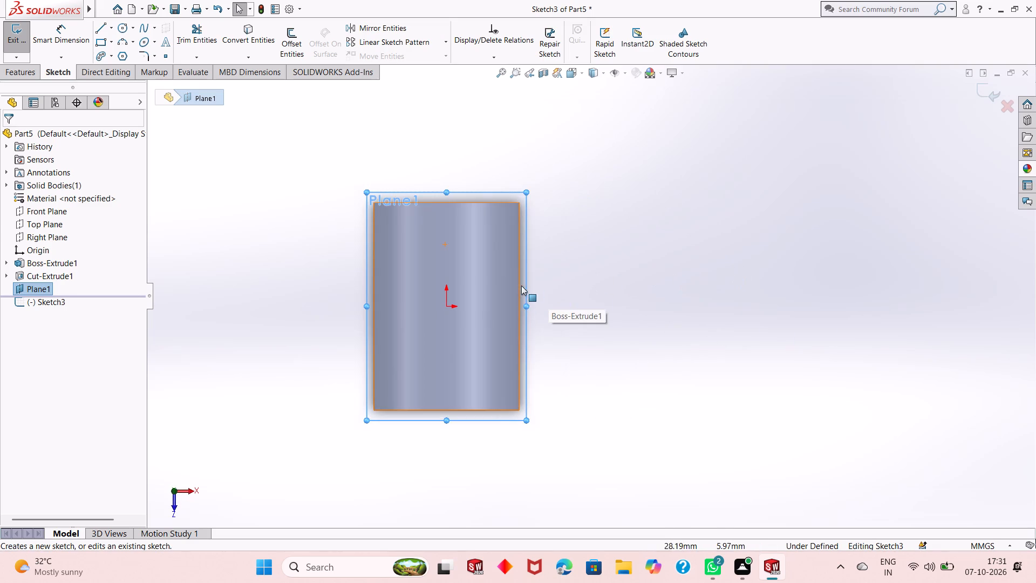
left_click(548, 278)
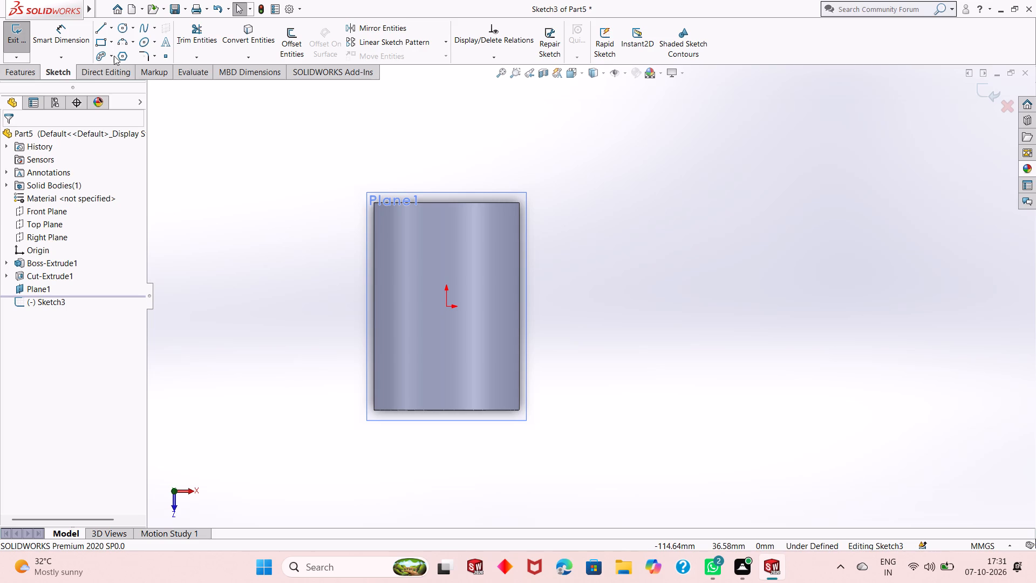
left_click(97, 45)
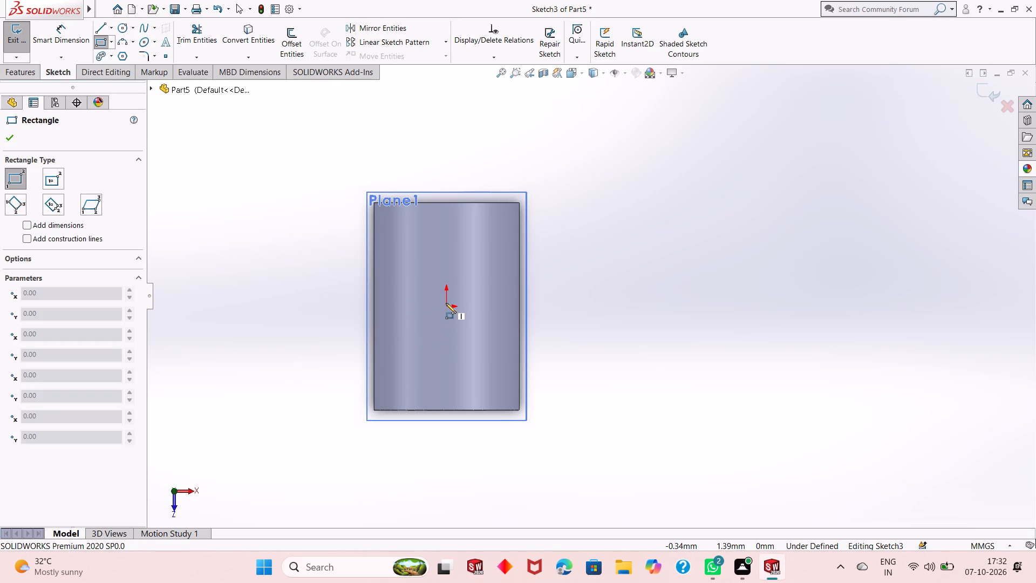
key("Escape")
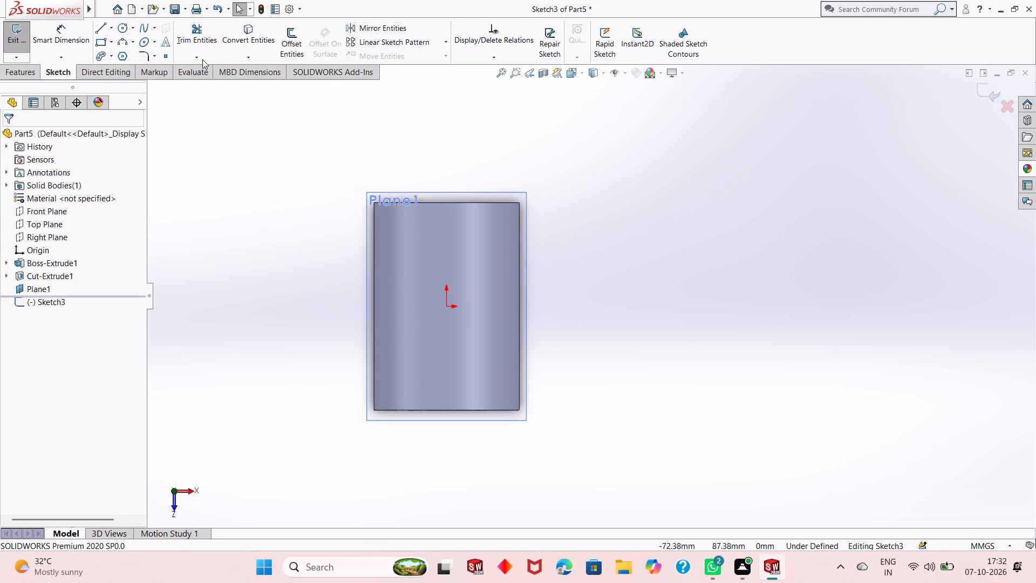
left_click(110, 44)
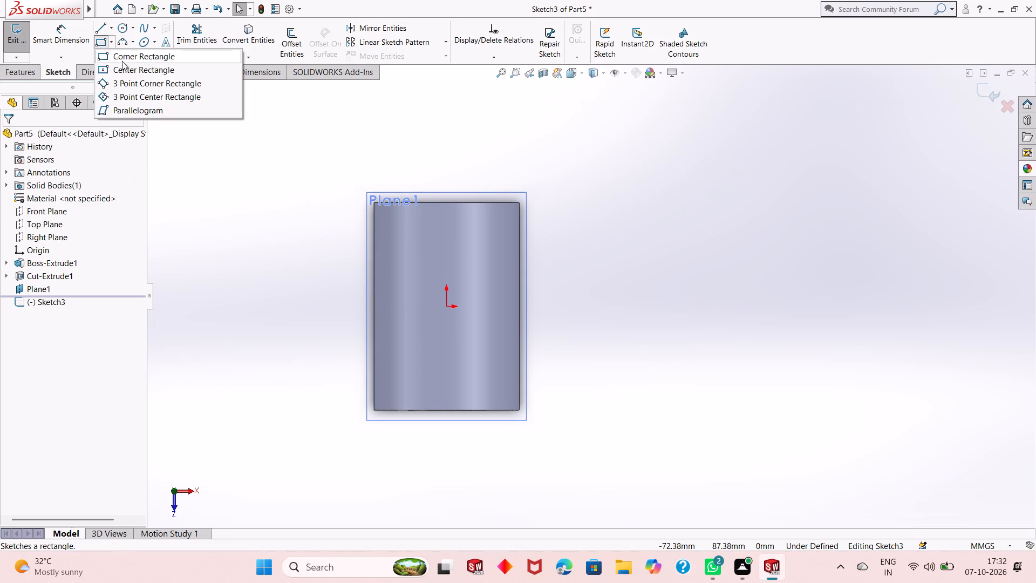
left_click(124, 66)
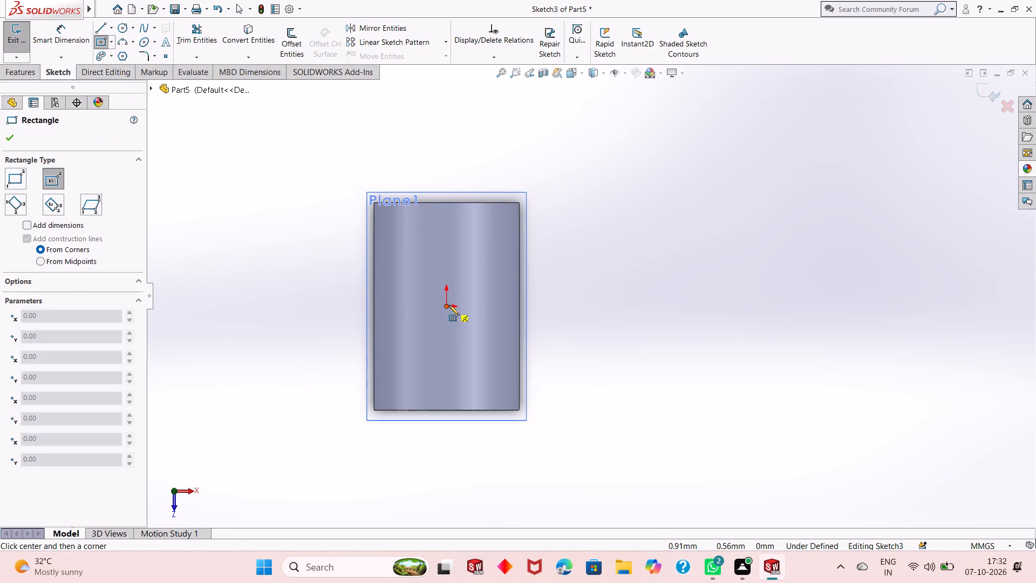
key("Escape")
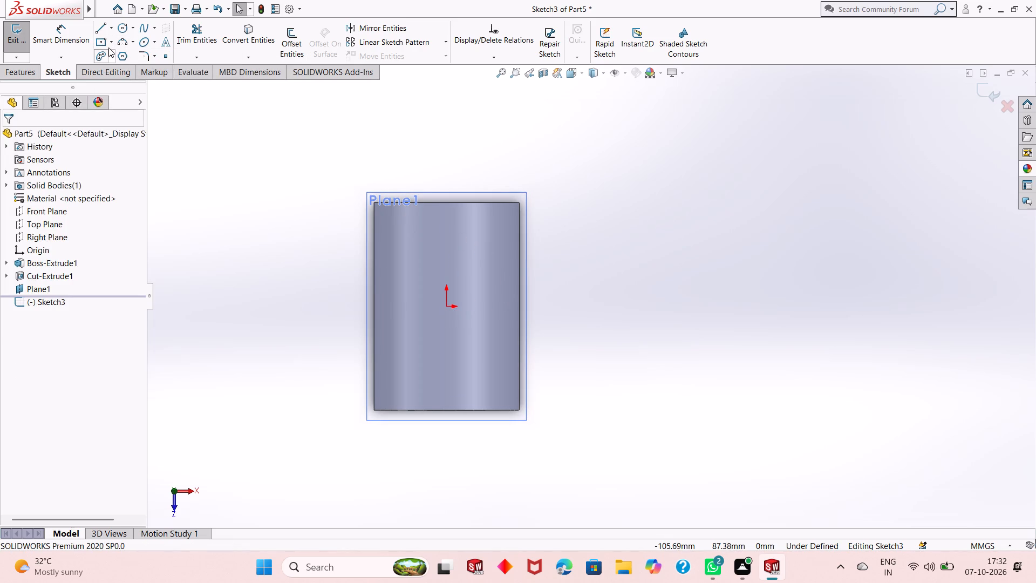
Sketch a corner rectangle about 93 mm wide and 43 mm high, from the cylinder's centreline outward past its +X side.
left_click(112, 43)
left_click(119, 56)
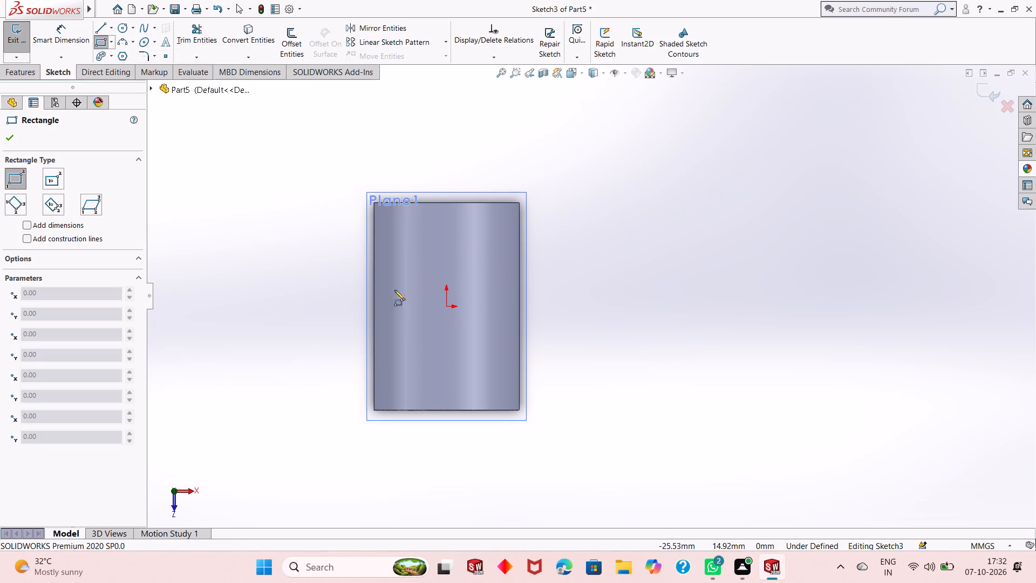
left_click(445, 346)
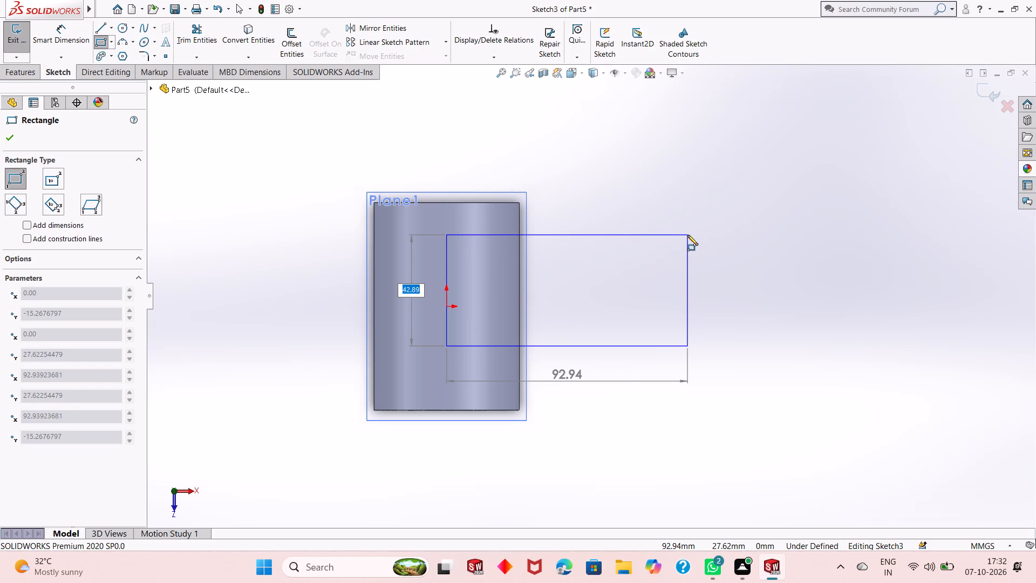
left_click(687, 235)
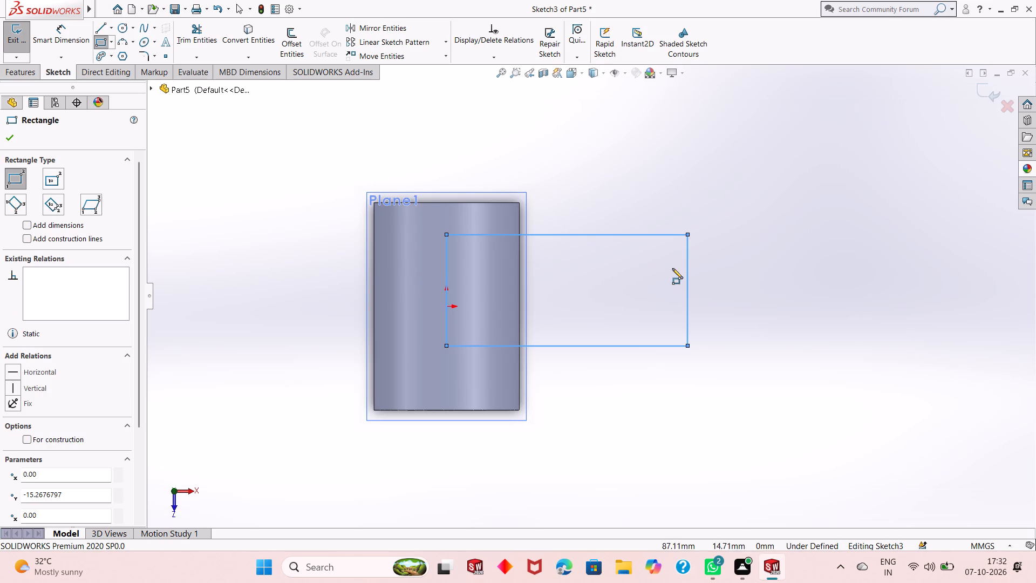
key("Escape")
key("Escape")
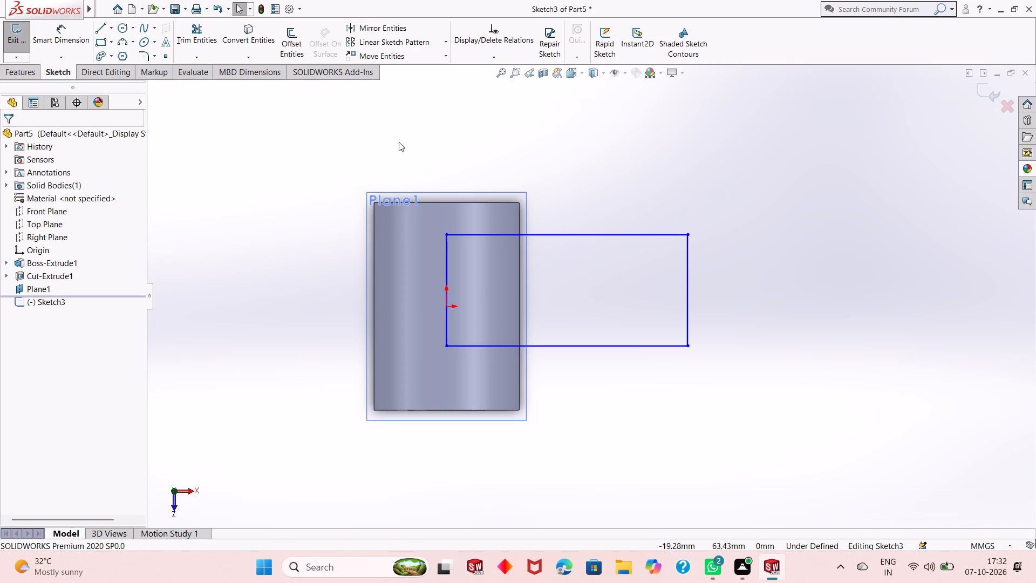
Dimension the rectangle's inner vertical edge as 16+16+16 (48 mm).
left_click(64, 32)
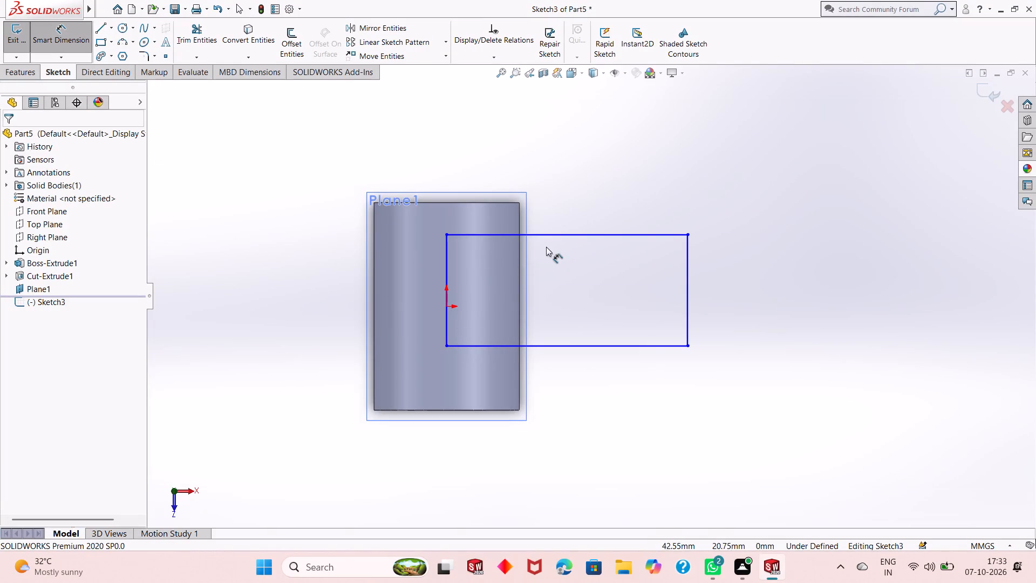
left_click(446, 255)
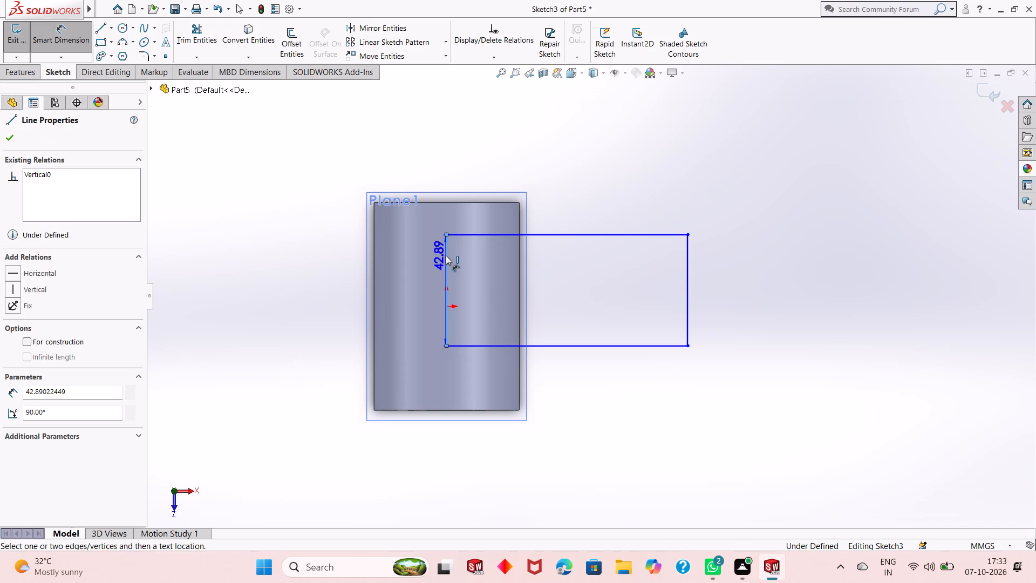
left_click(318, 302)
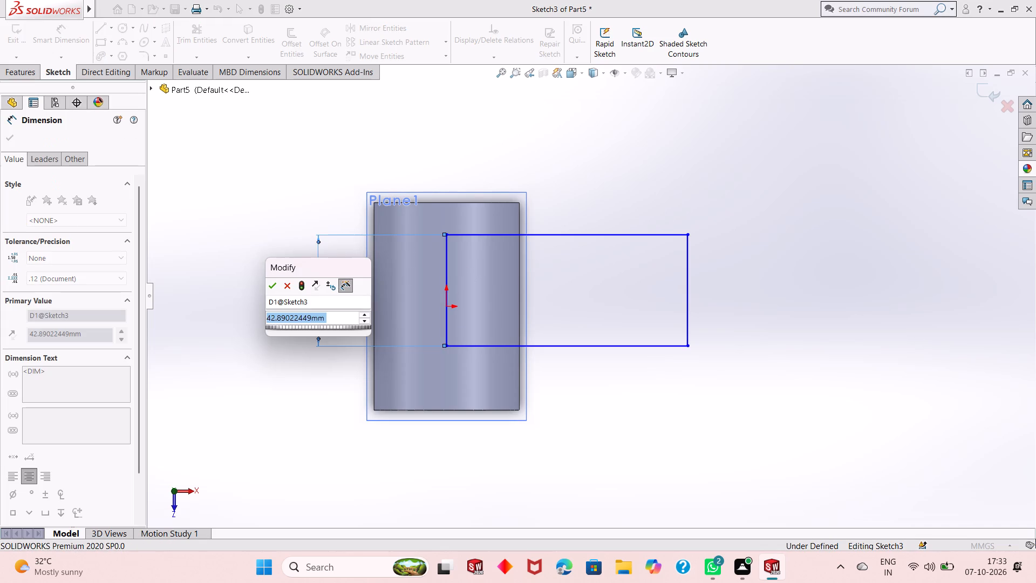
type("16")
type("+16+")
key("1")
key("6")
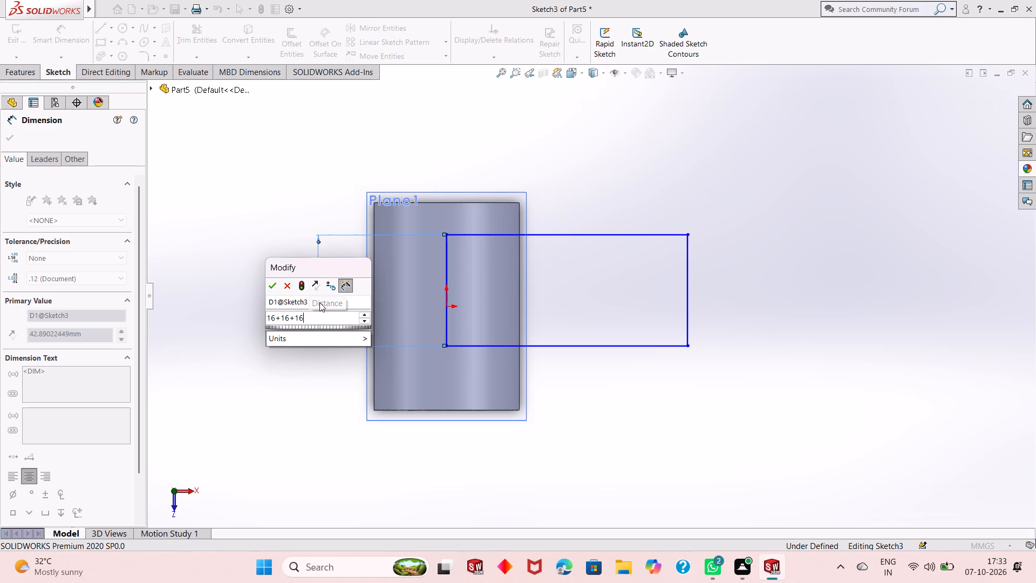
key("Return")
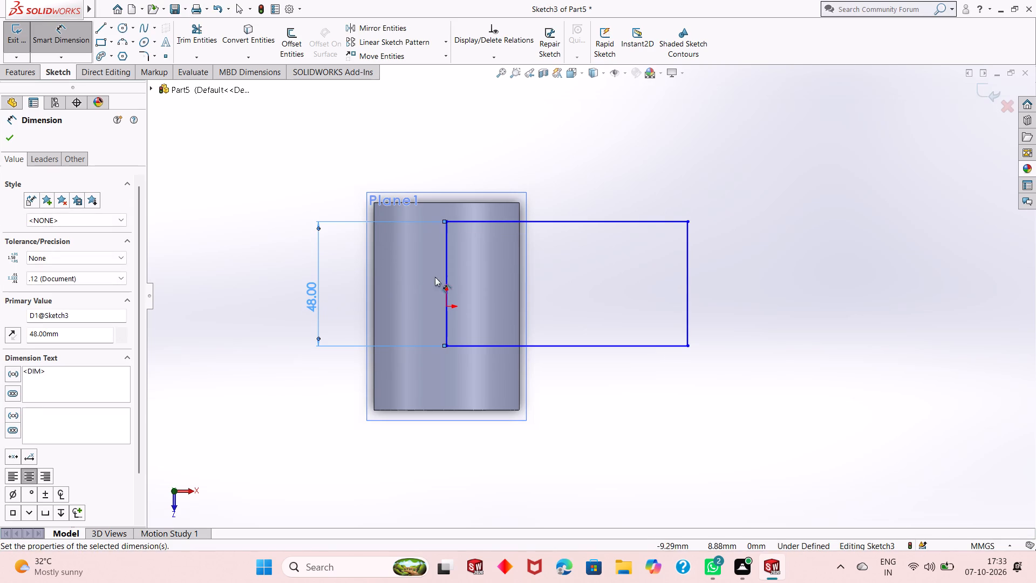
Dimension the vertical distance from the rectangle's upper inner corner to the origin as 24 mm.
left_click(450, 225)
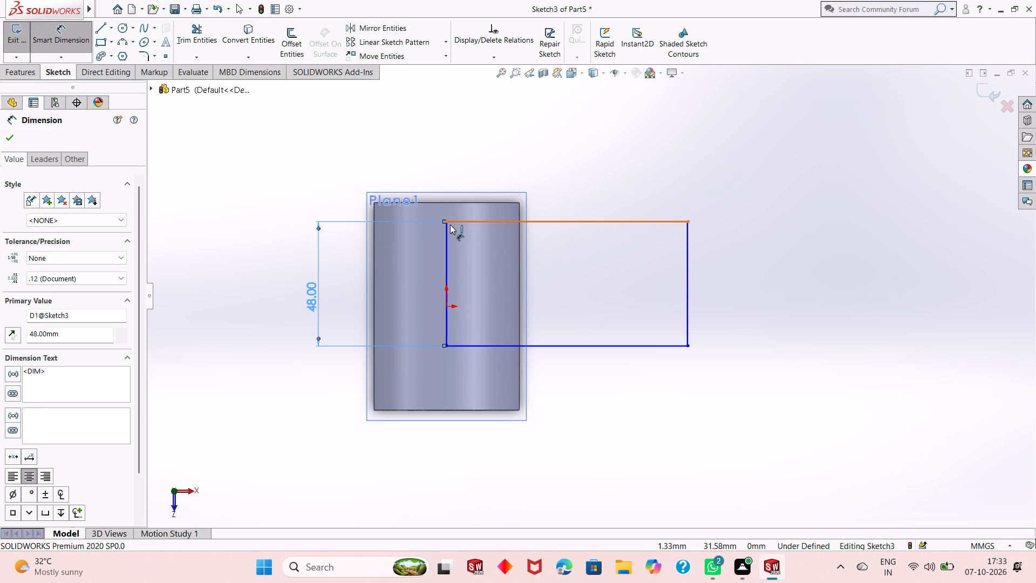
key("Escape")
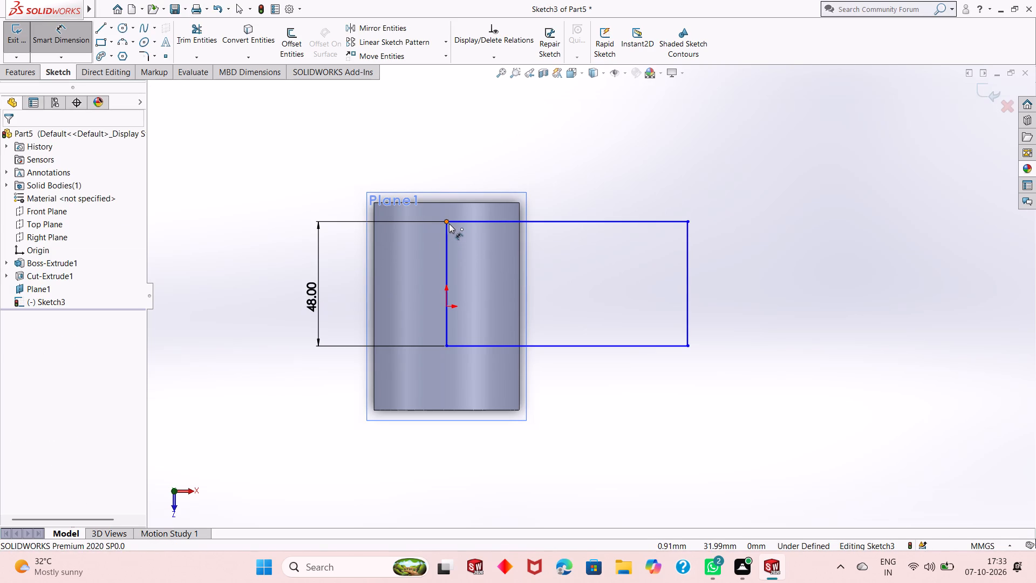
left_click(448, 221)
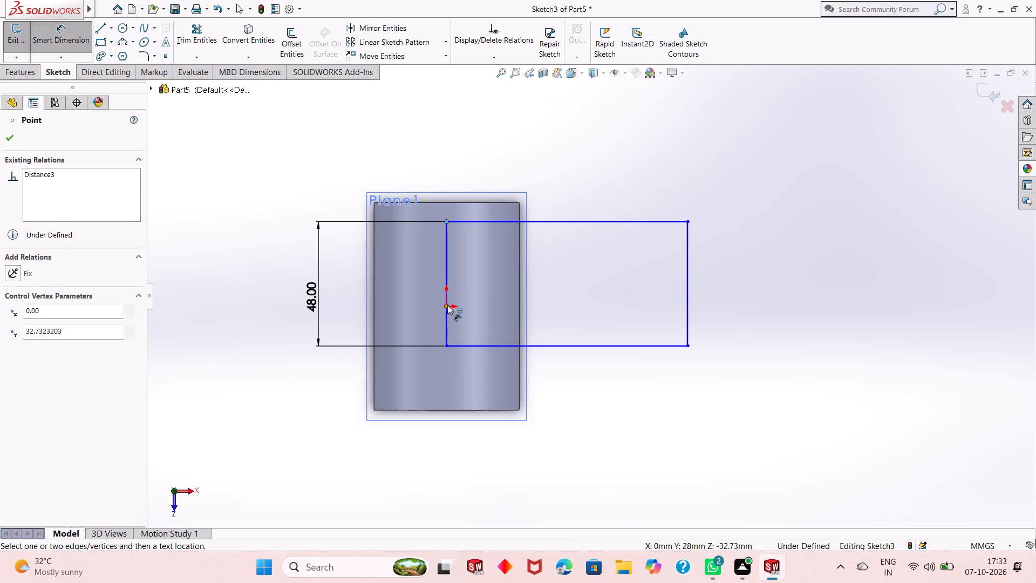
left_click(447, 305)
left_click(296, 307)
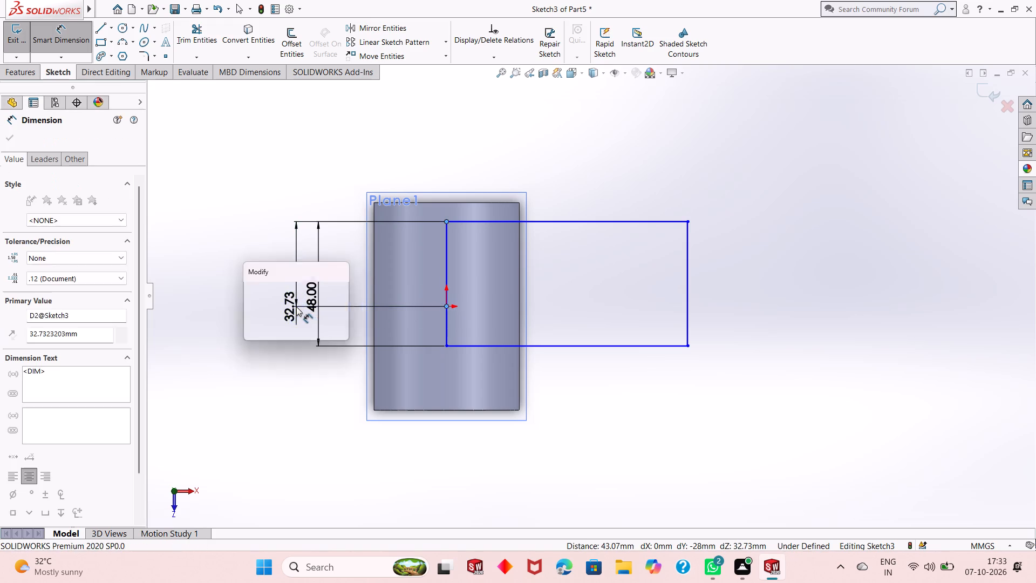
type("24")
key("Return")
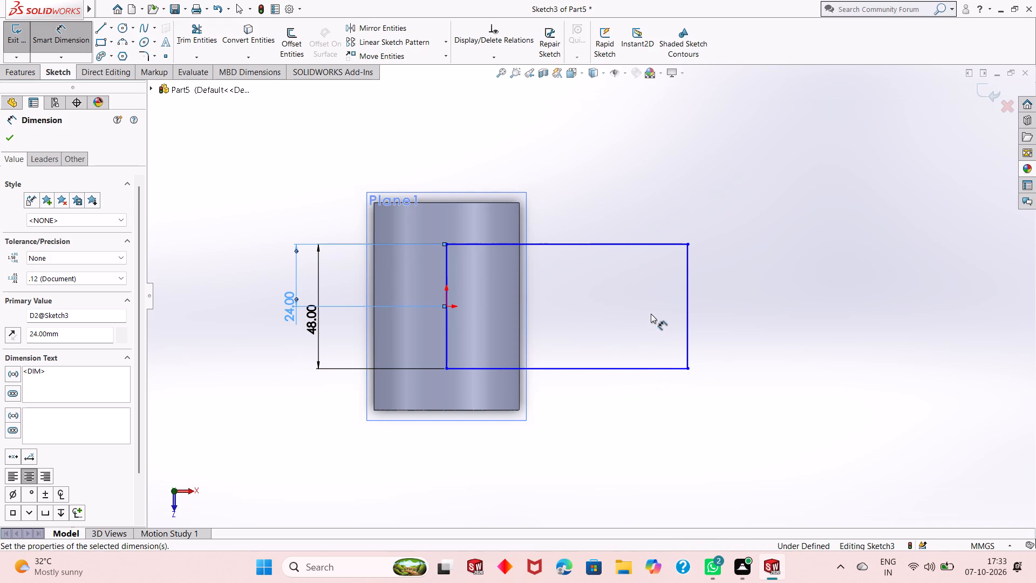
Dimension the rectangle's lower horizontal edge as 72 mm.
left_click(628, 371)
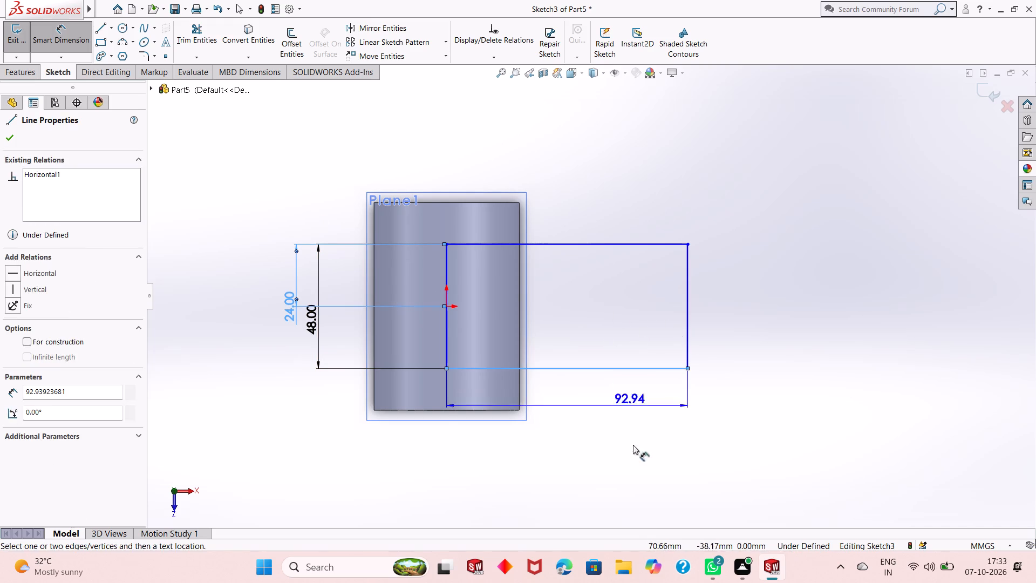
left_click(639, 472)
key("7")
key("2")
key("Return")
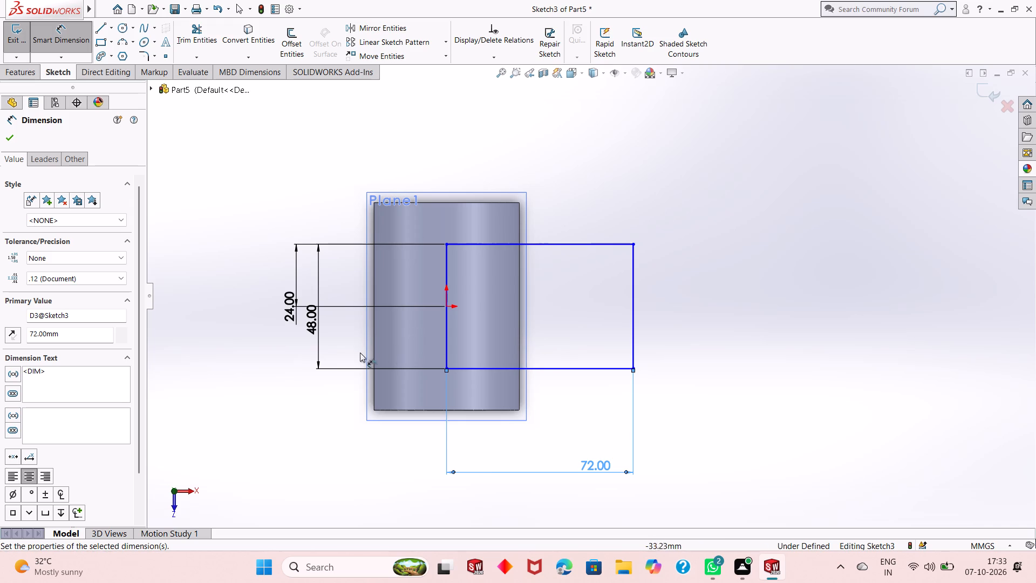
Examine up close how the rectangle's inner vertical edge lines up with the origin.
scroll(449, 357, "up", 1)
scroll(467, 307, "down", 2)
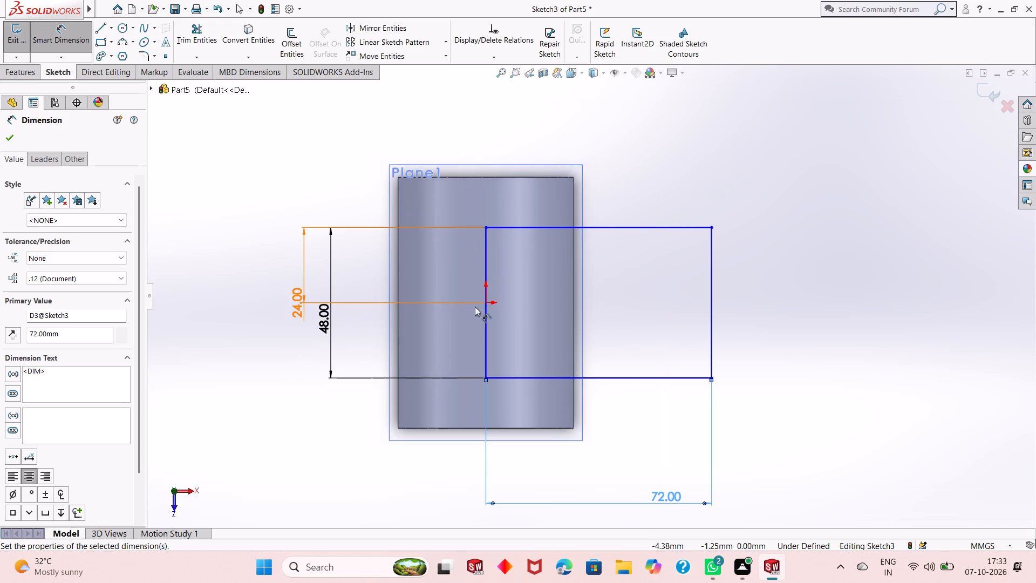
scroll(494, 302, "down", 12)
scroll(597, 310, "down", 3)
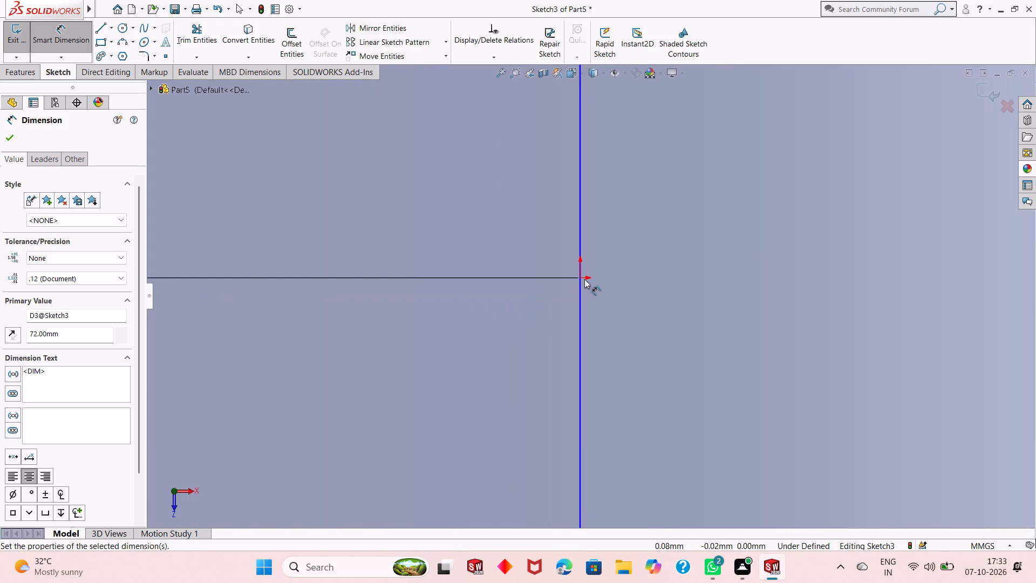
scroll(584, 279, "down", 20)
scroll(584, 279, "down", 5)
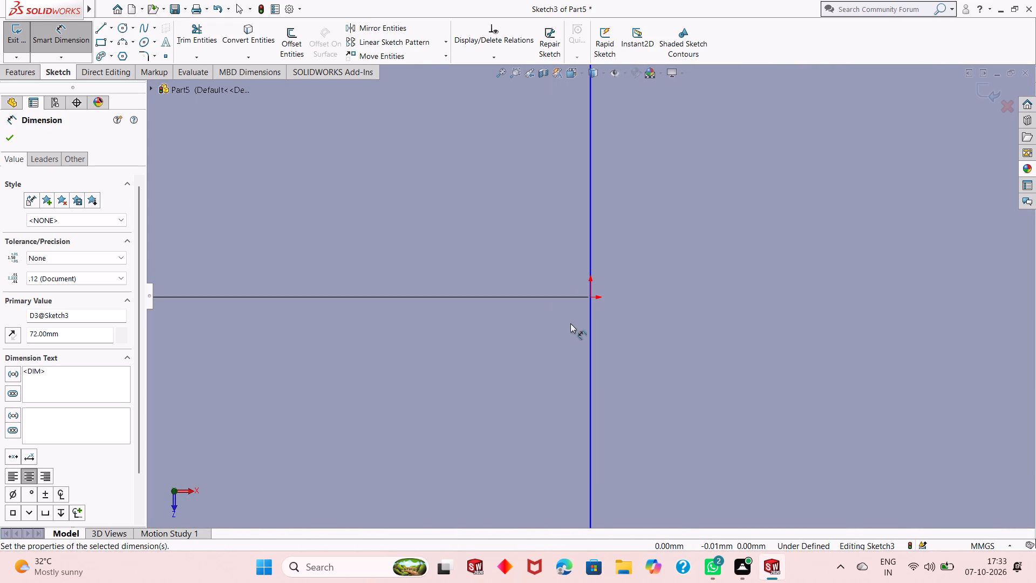
scroll(561, 323, "up", 20)
scroll(561, 323, "up", 6)
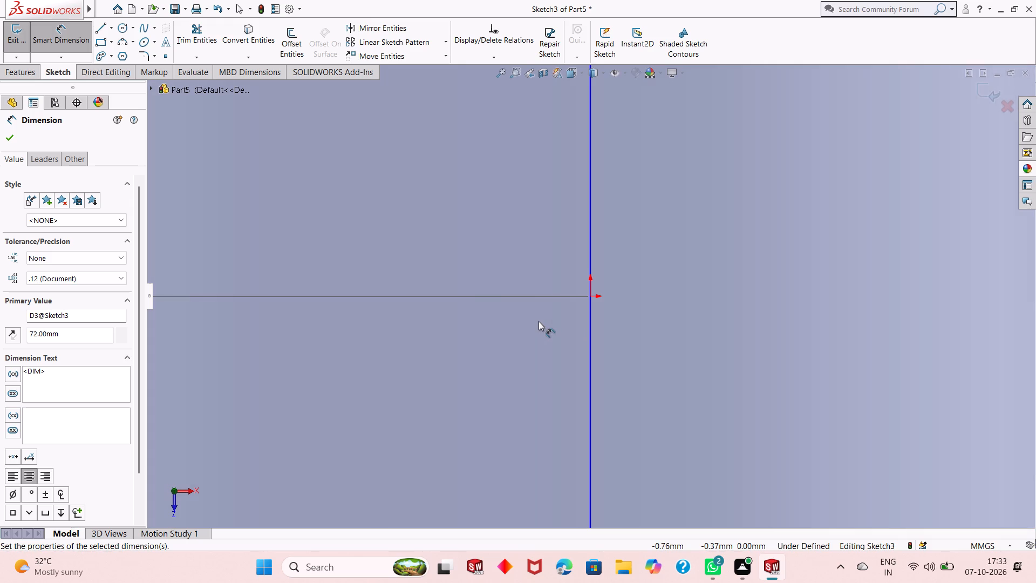
scroll(539, 321, "up", 13)
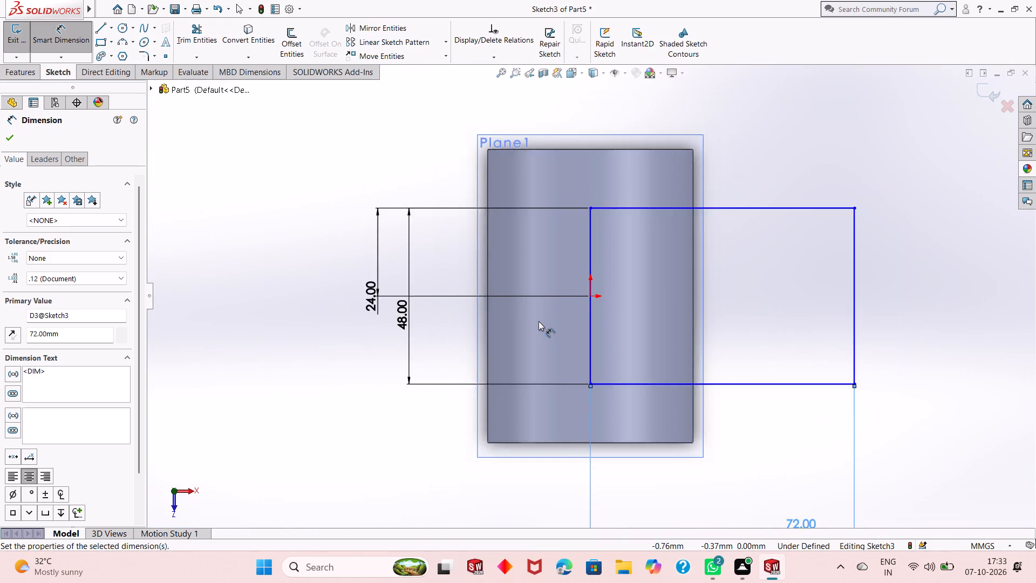
scroll(539, 321, "up", 4)
scroll(792, 301, "down", 2)
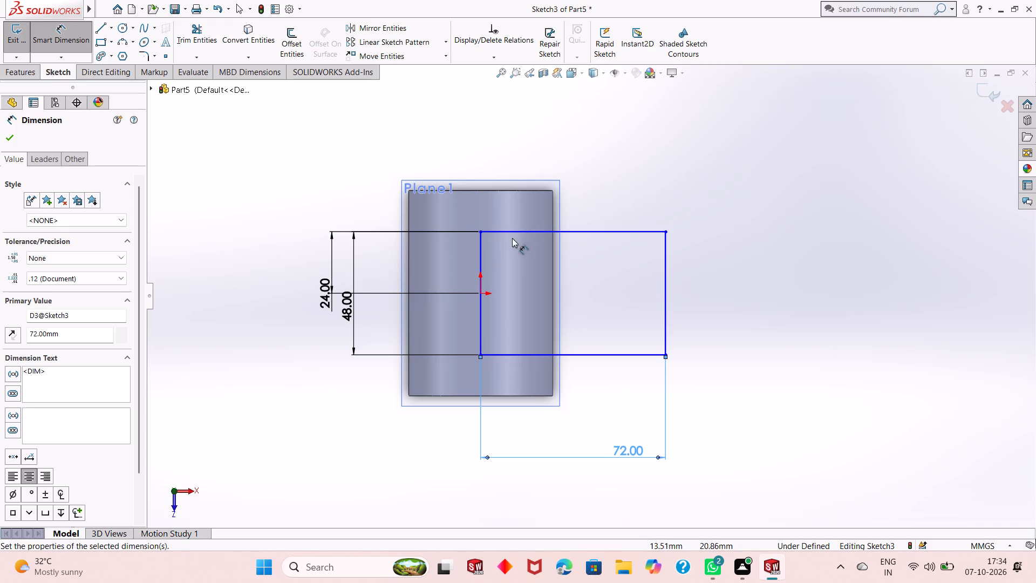
Dimension the horizontal distance from the rectangle's upper inner corner to the cylinder's lower outer corner as 28 mm.
left_click(479, 231)
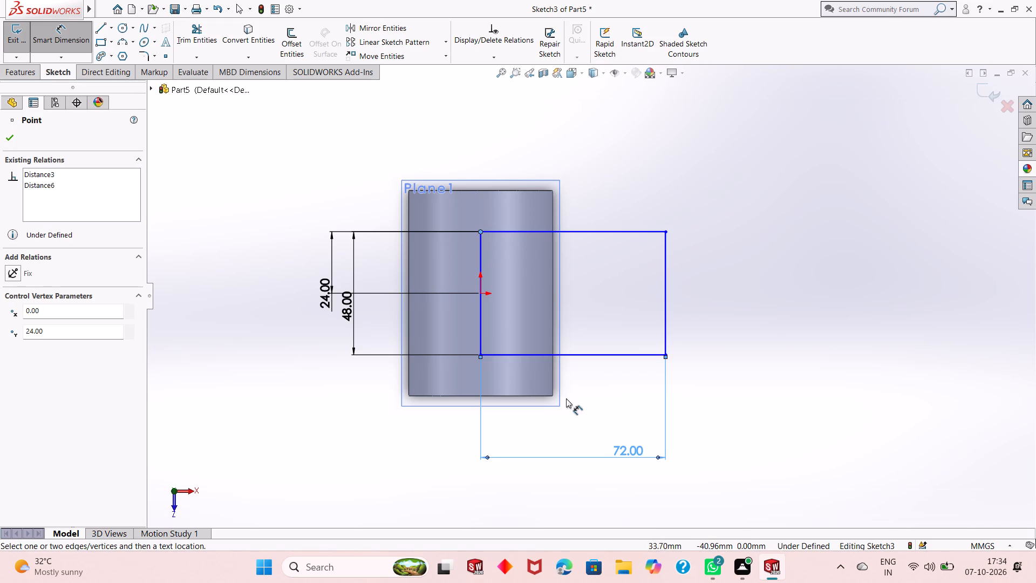
left_click(554, 396)
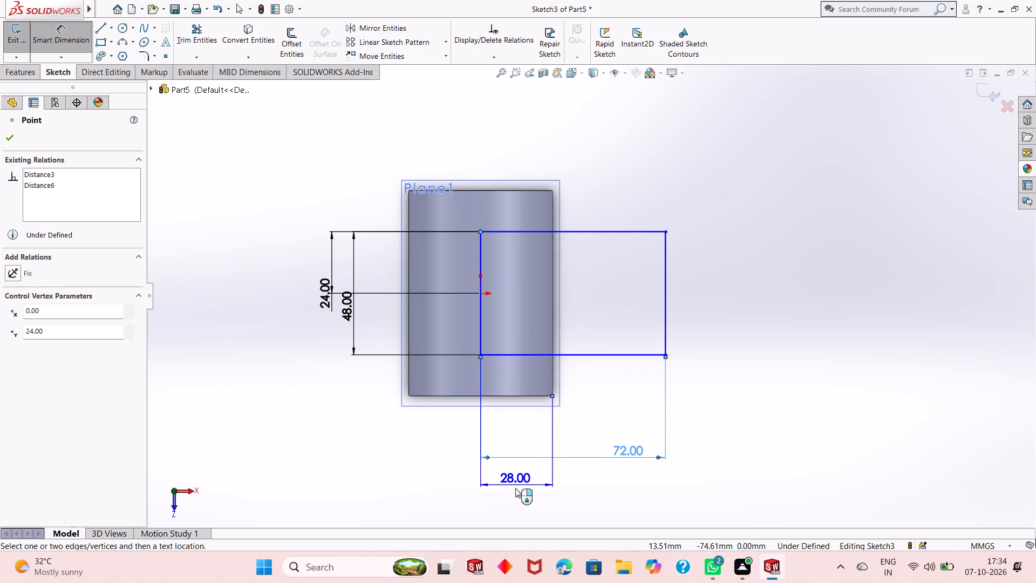
left_click(515, 488)
key("Return")
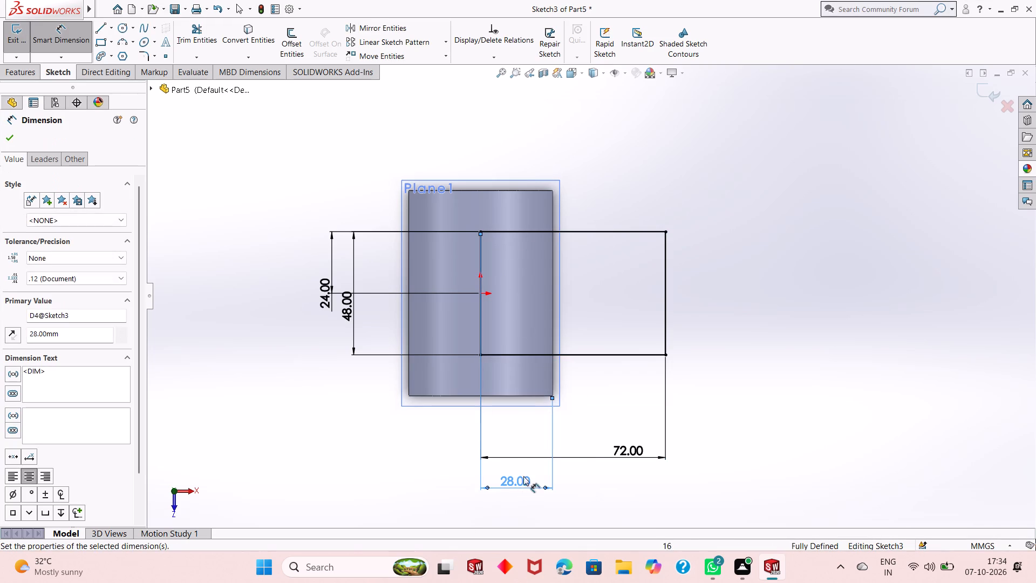
Start a boss extrusion of the 72 by 48 mm rectangle, with its direction reversed downward alongside the cylinder.
right_click(272, 395)
left_click(313, 430)
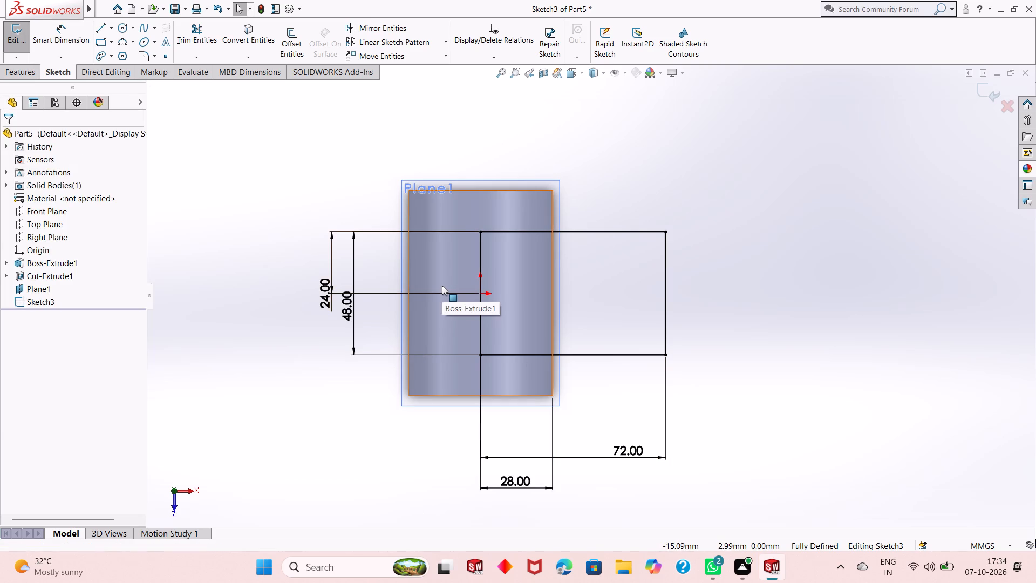
scroll(434, 422, "down", 1)
middle_click_drag(433, 422, 444, 299)
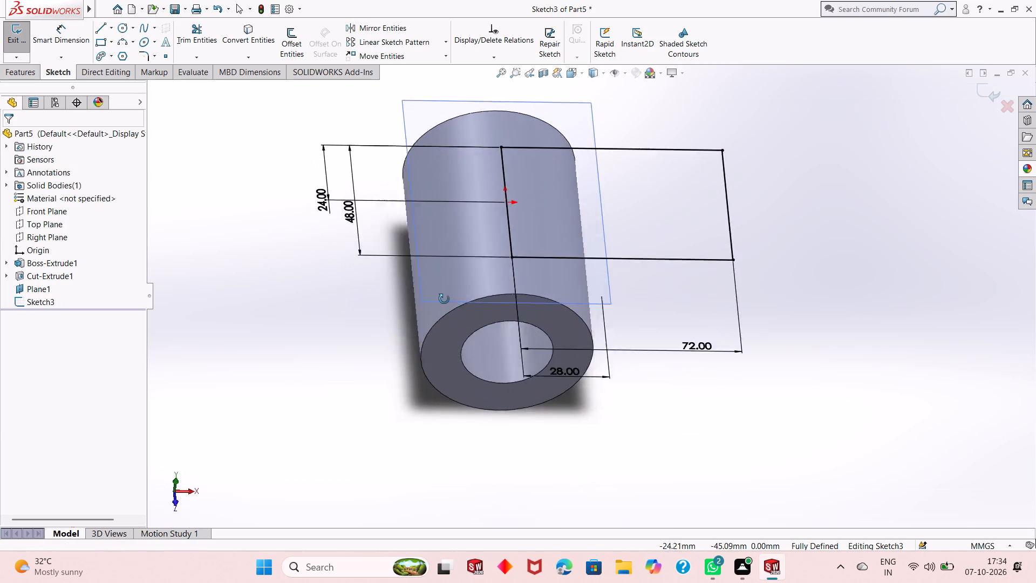
middle_click_drag(444, 299, 428, 196)
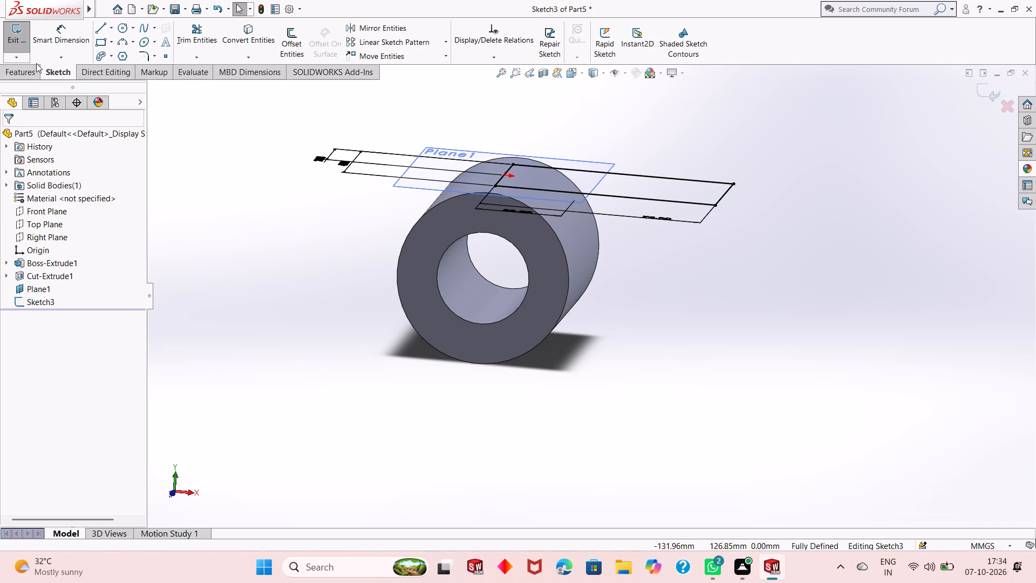
left_click(9, 69)
left_click(27, 48)
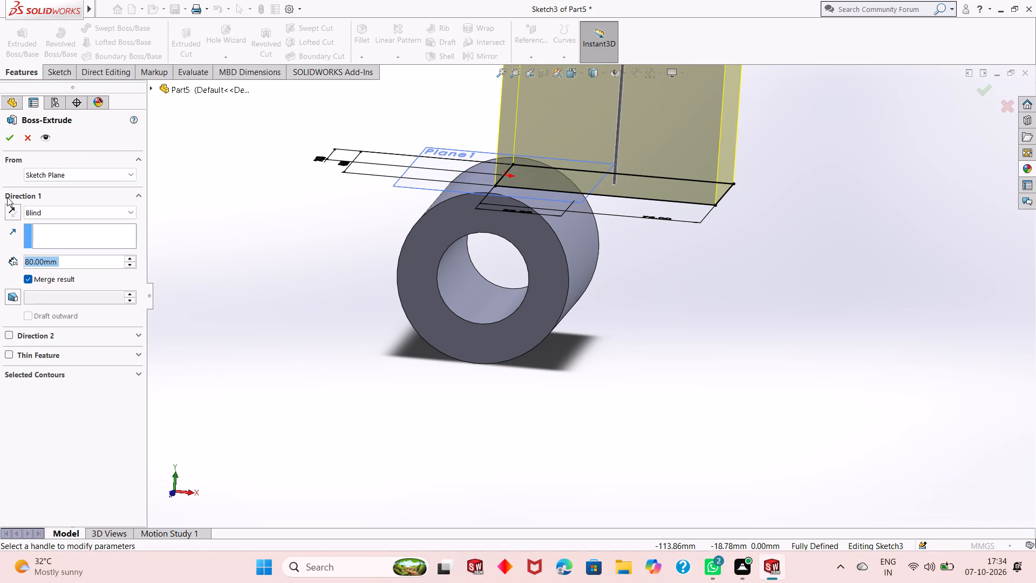
left_click(8, 213)
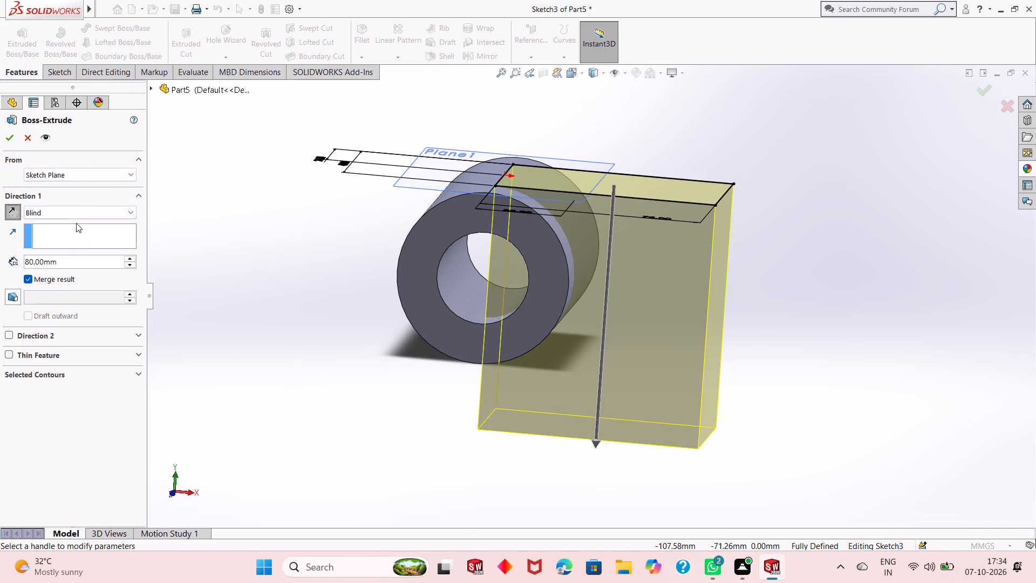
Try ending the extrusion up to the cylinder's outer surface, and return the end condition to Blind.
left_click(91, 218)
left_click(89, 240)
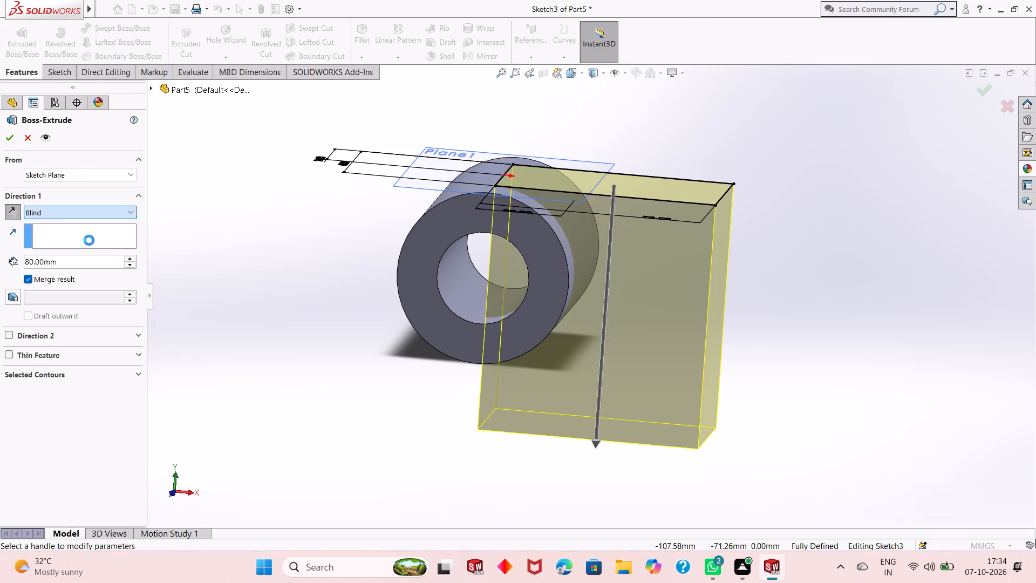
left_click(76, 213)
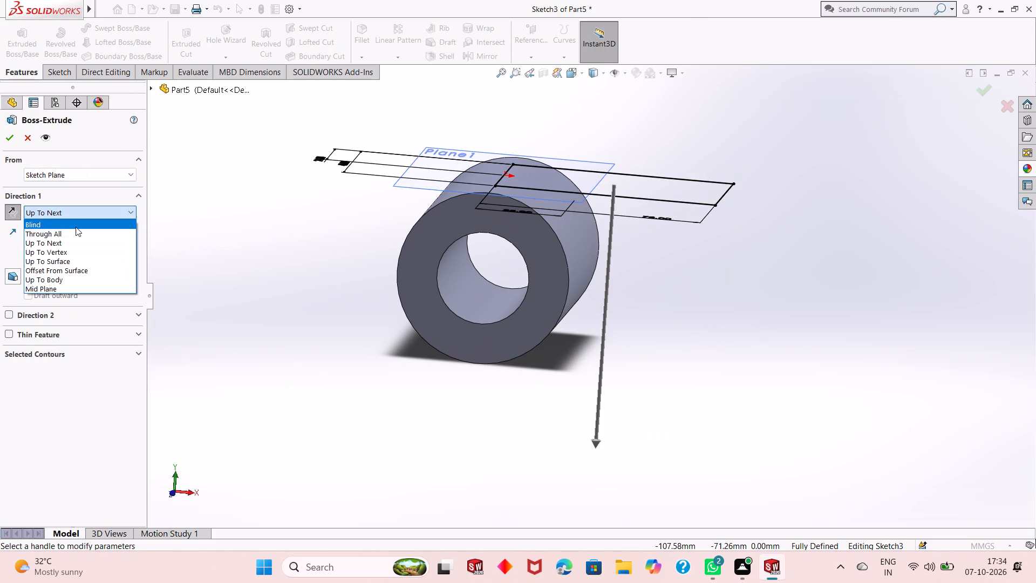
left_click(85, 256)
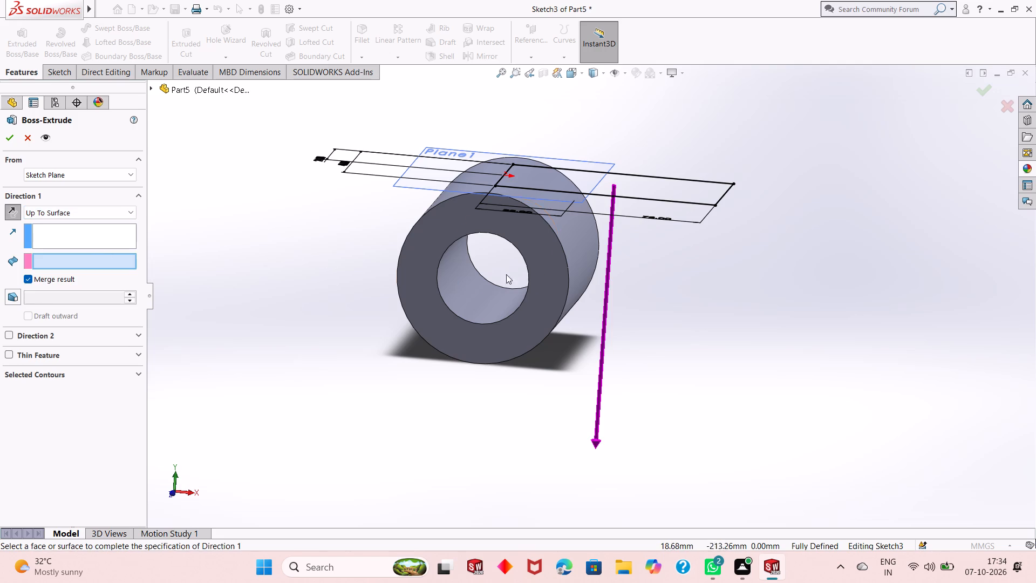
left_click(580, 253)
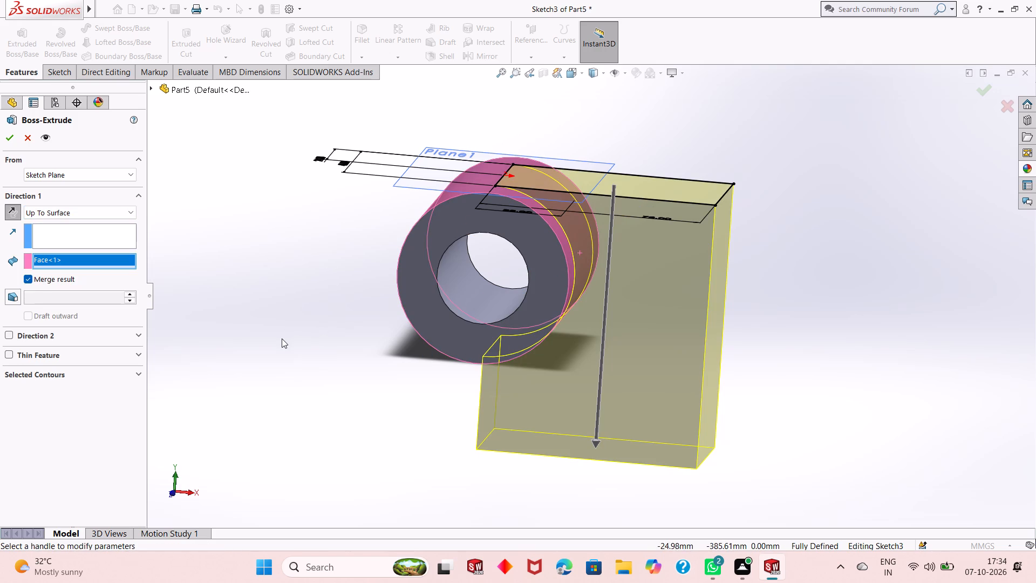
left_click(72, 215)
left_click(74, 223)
Set the extrusion's blind depth to 40+16 mm and complete it, merged with the cylinder.
middle_click_drag(380, 312, 373, 298)
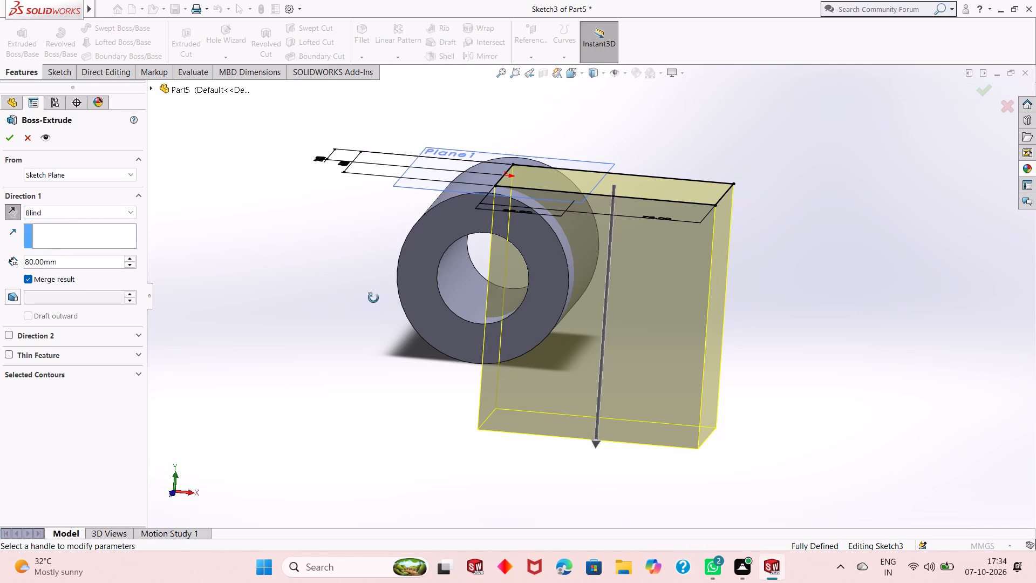
middle_click_drag(373, 298, 391, 300)
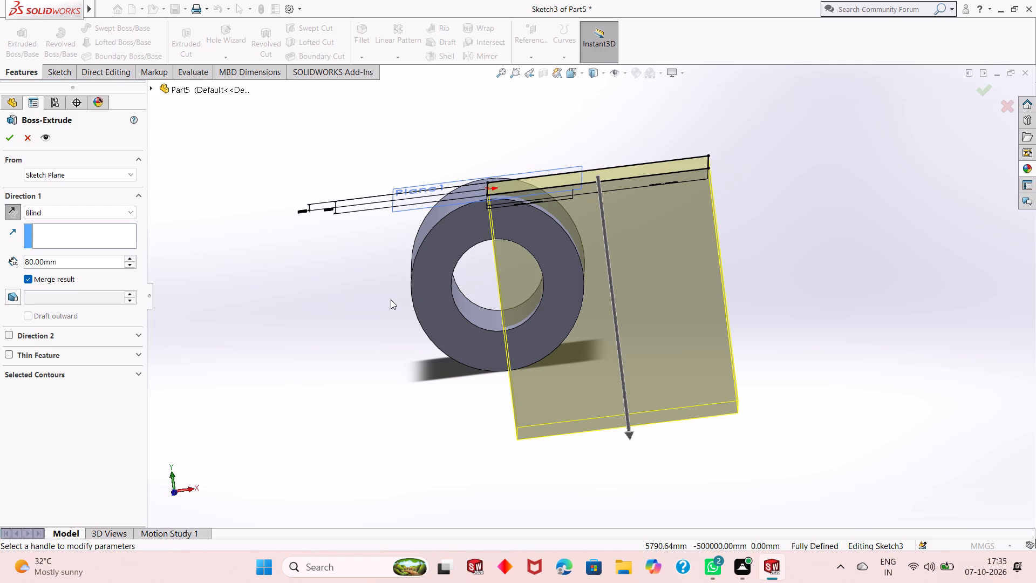
double_click(64, 267)
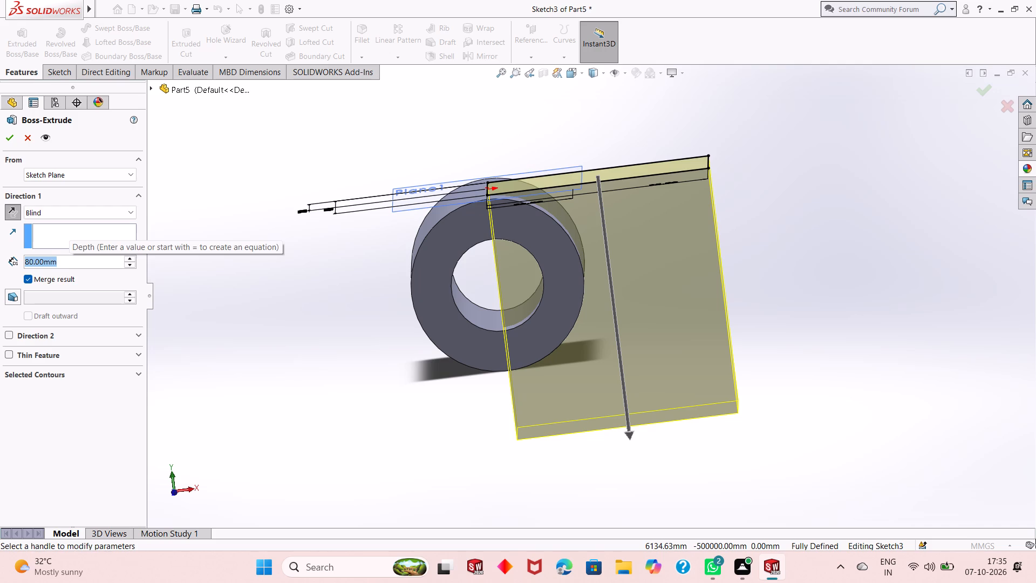
type("40")
type("+16")
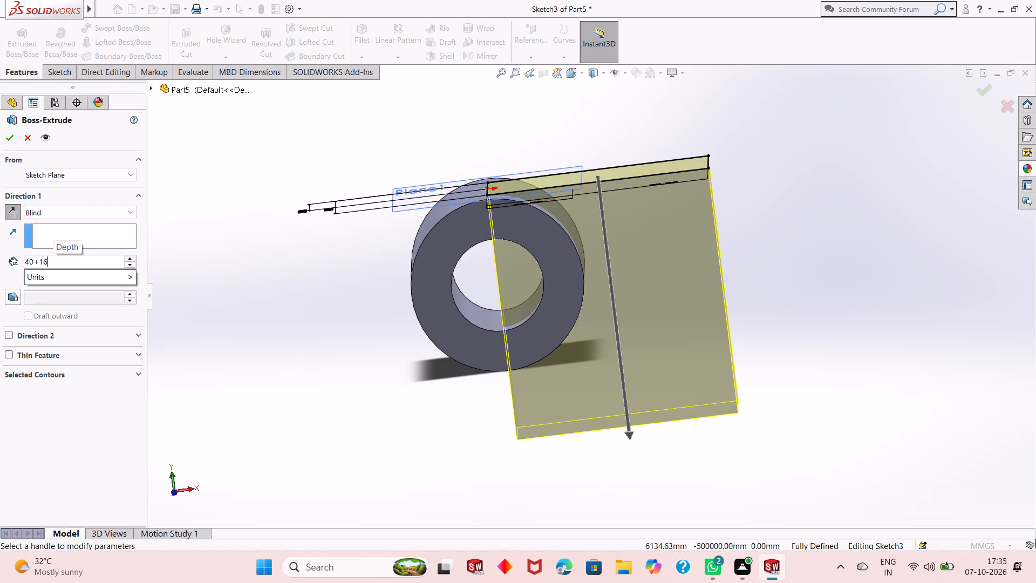
key("Return")
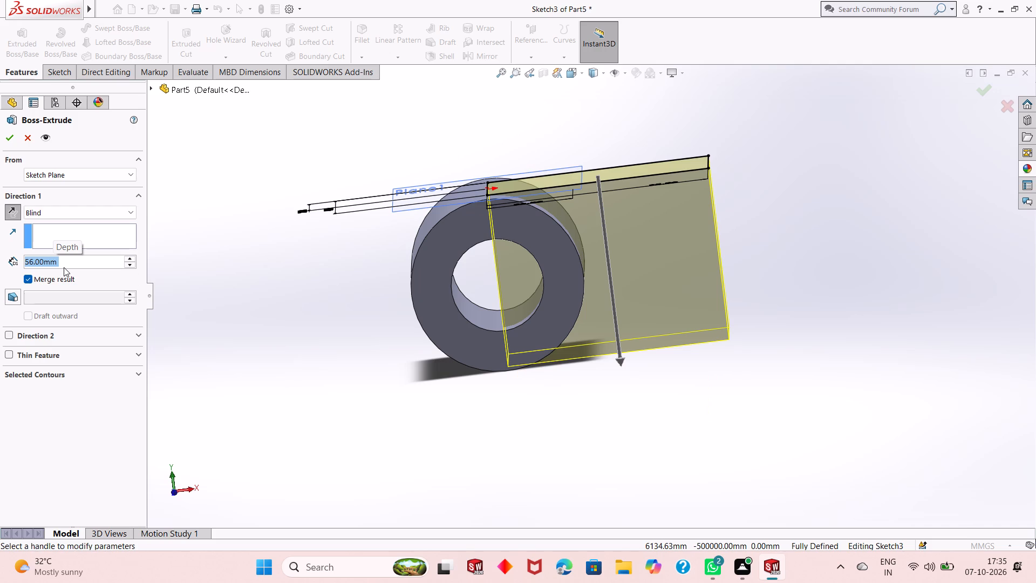
left_click(9, 141)
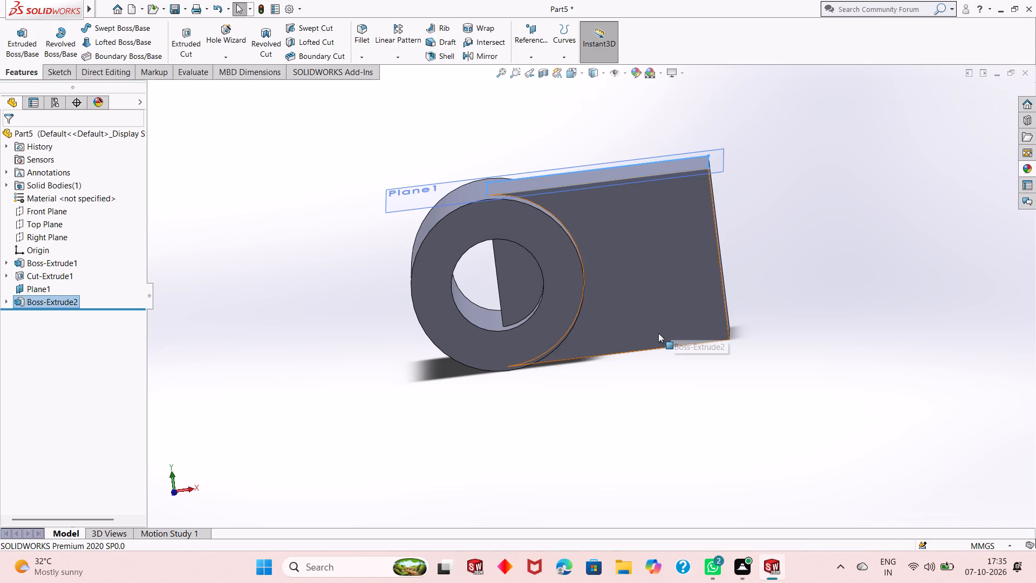
Hide Plane1, the reference plane tangent to the cylinder's top.
middle_click_drag(677, 326, 674, 344)
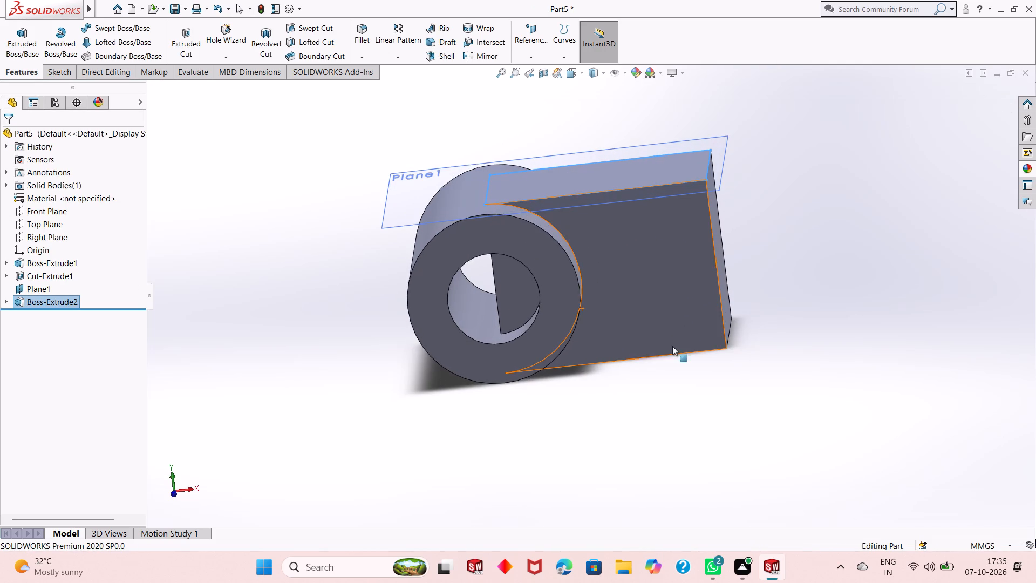
right_click(399, 204)
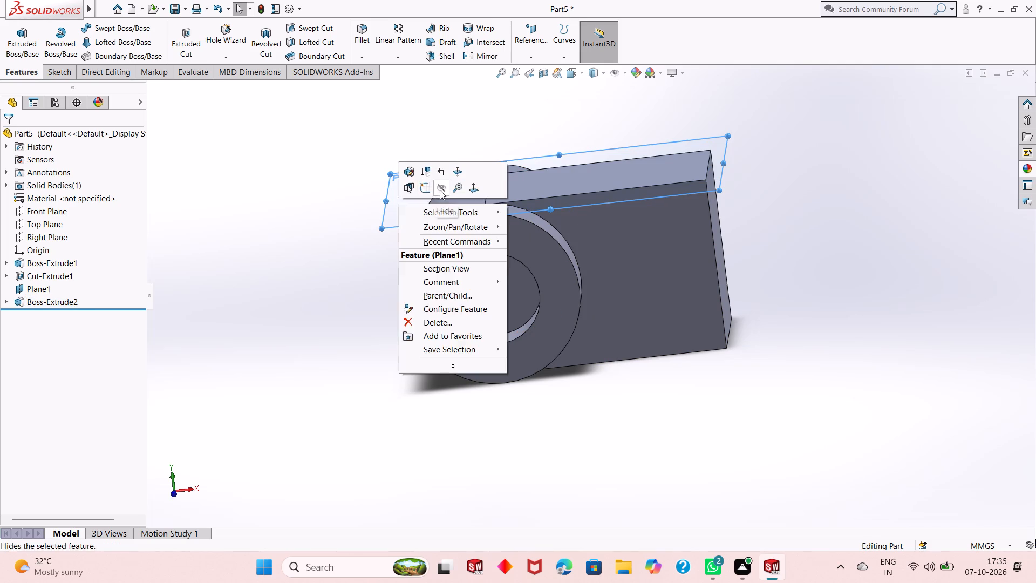
left_click(440, 189)
Open a new sketch on the front face of the extruded rectangular block.
middle_click_drag(701, 282, 706, 268)
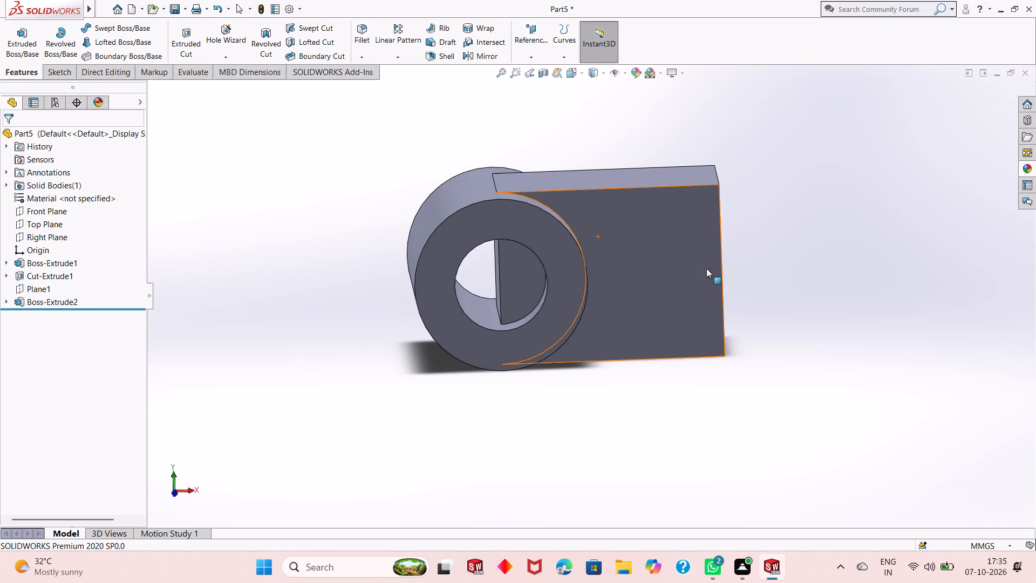
scroll(687, 283, "up", 1)
scroll(759, 231, "down", 1)
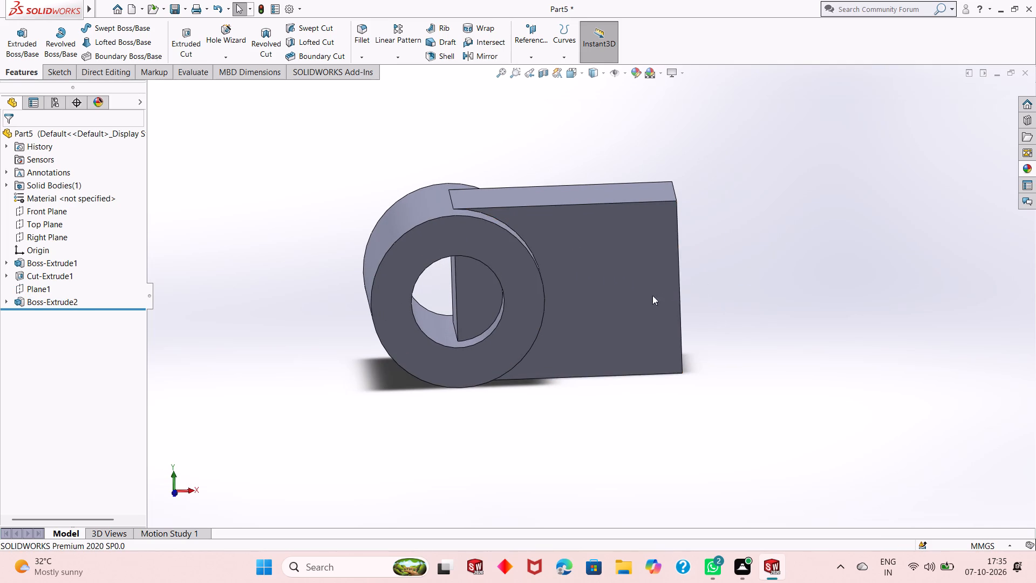
left_click(638, 260)
left_click(685, 233)
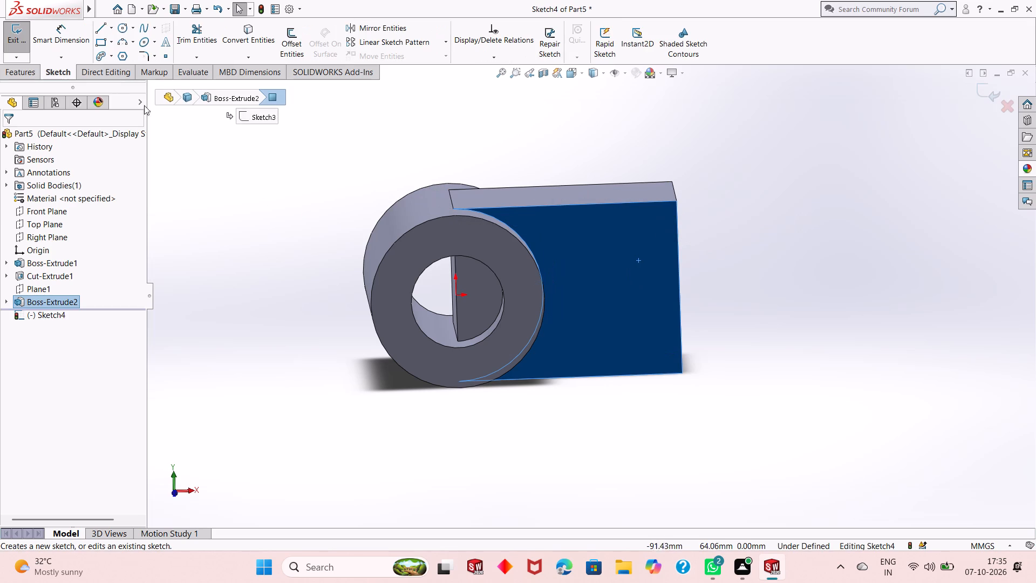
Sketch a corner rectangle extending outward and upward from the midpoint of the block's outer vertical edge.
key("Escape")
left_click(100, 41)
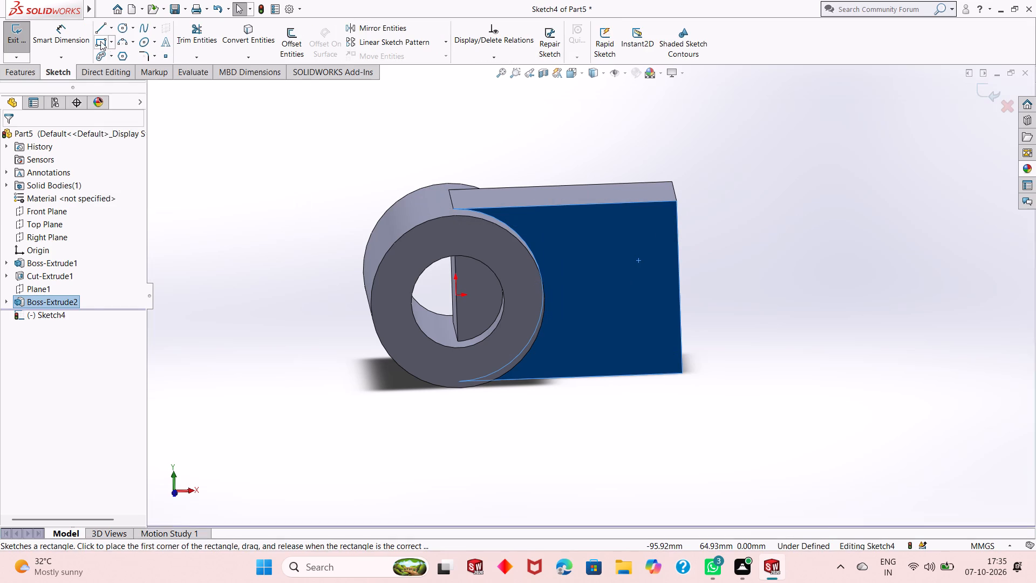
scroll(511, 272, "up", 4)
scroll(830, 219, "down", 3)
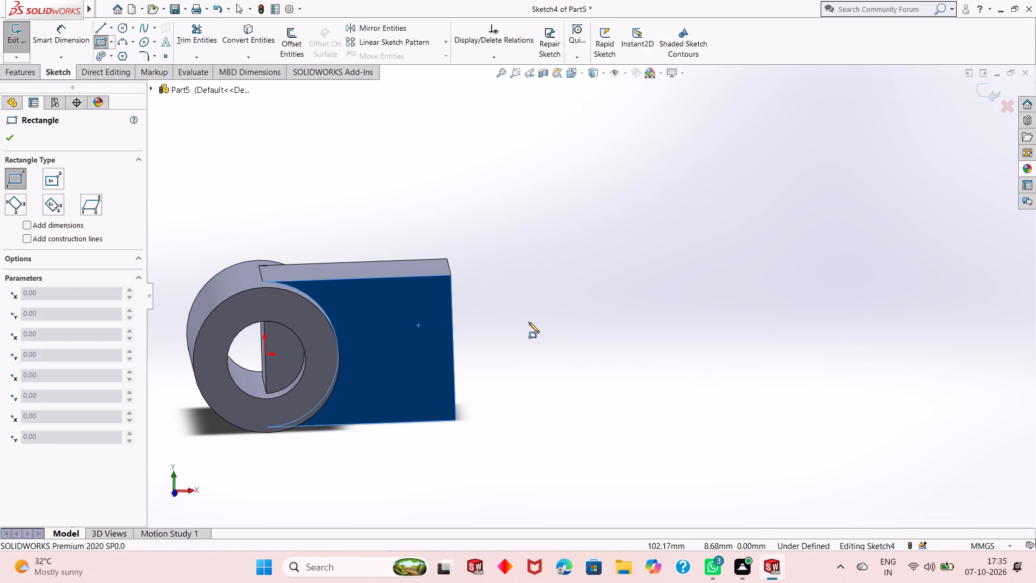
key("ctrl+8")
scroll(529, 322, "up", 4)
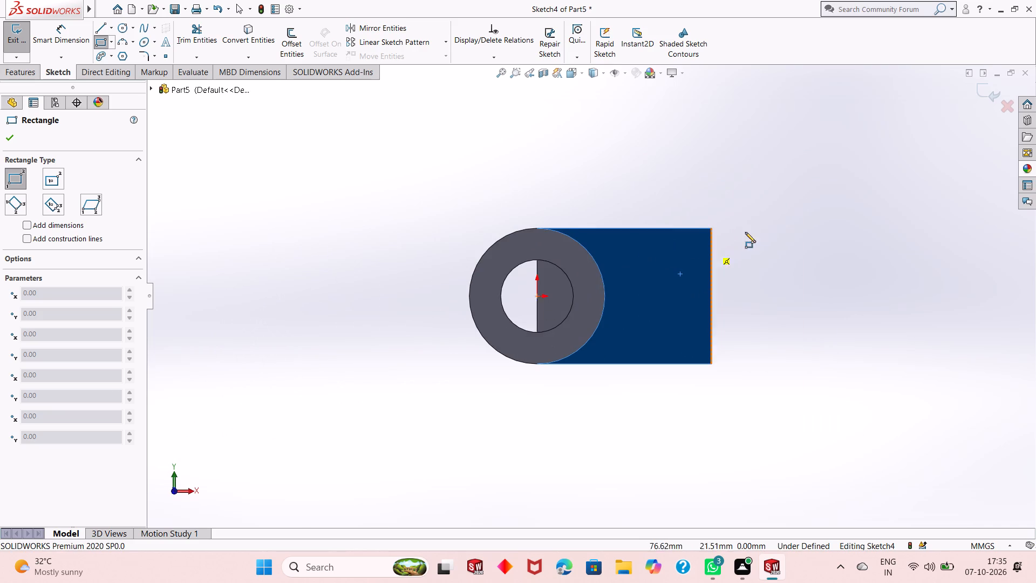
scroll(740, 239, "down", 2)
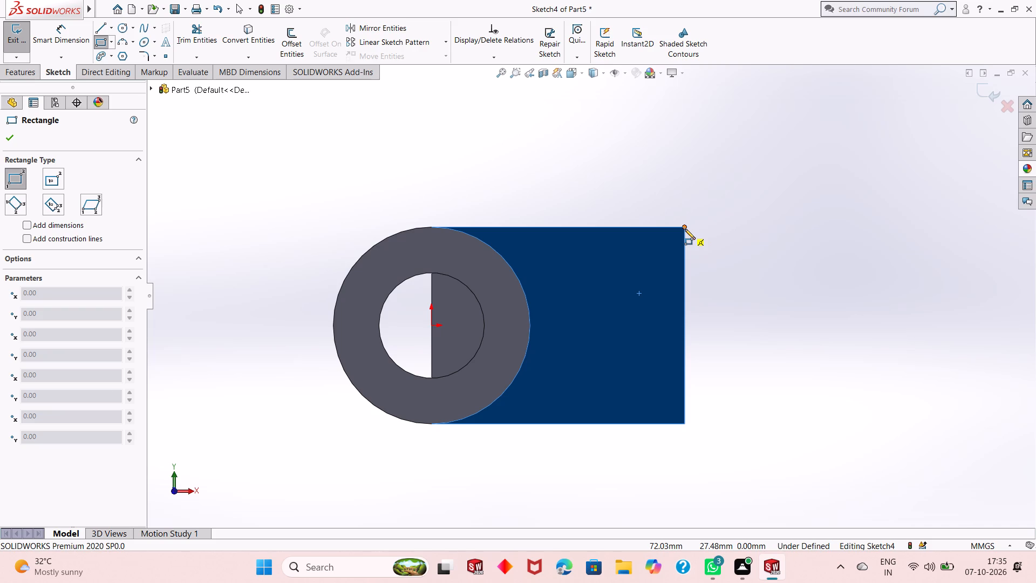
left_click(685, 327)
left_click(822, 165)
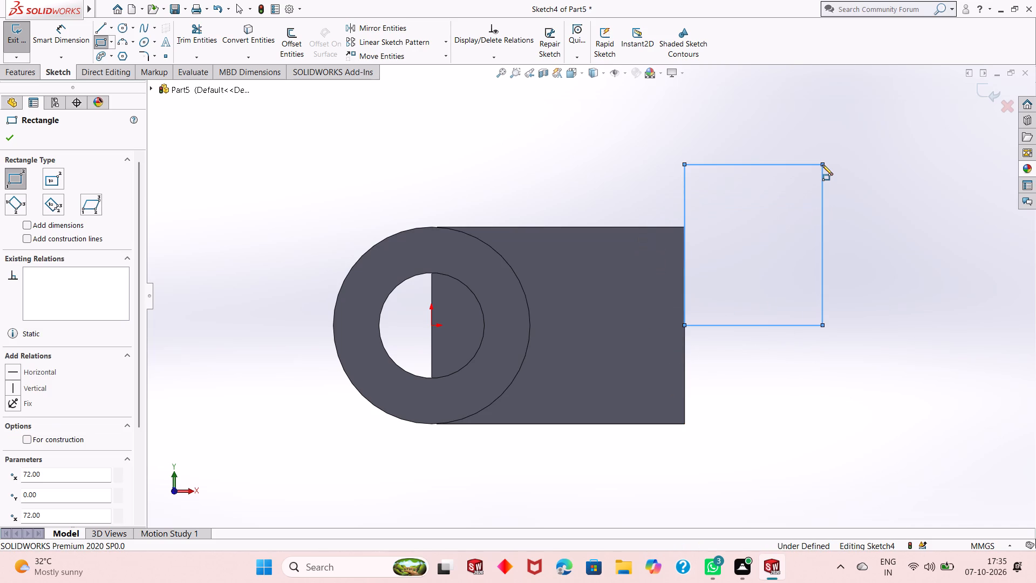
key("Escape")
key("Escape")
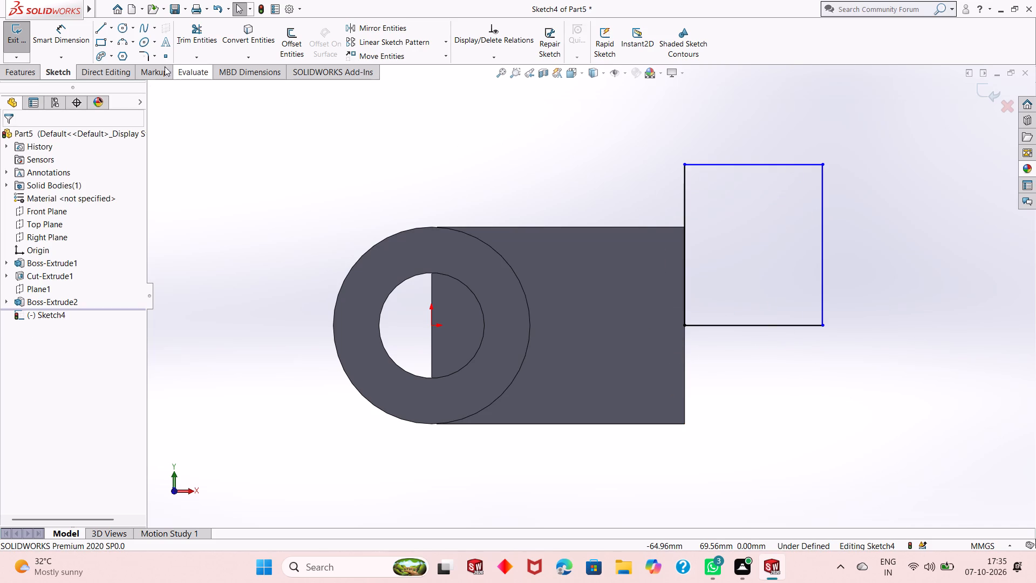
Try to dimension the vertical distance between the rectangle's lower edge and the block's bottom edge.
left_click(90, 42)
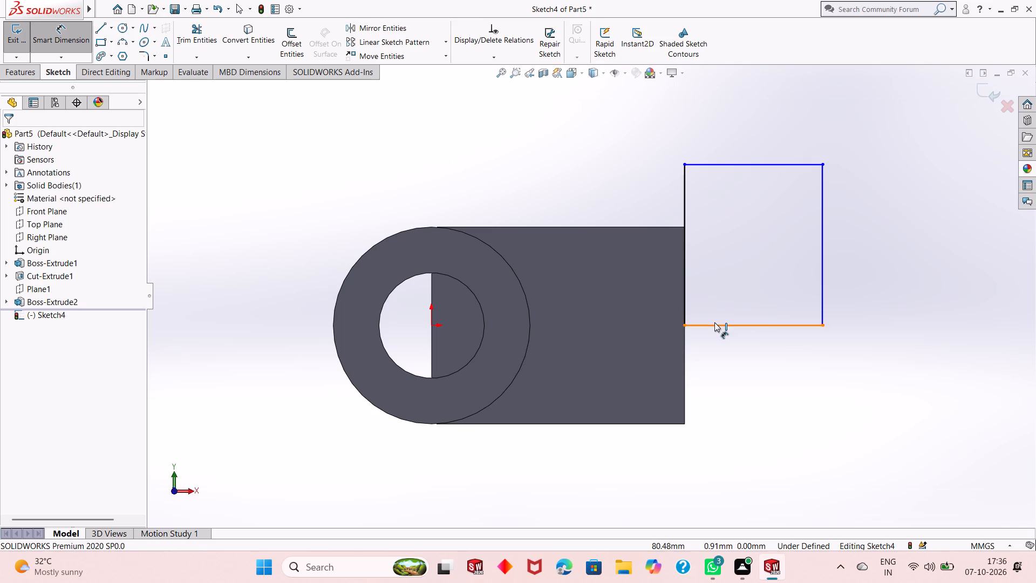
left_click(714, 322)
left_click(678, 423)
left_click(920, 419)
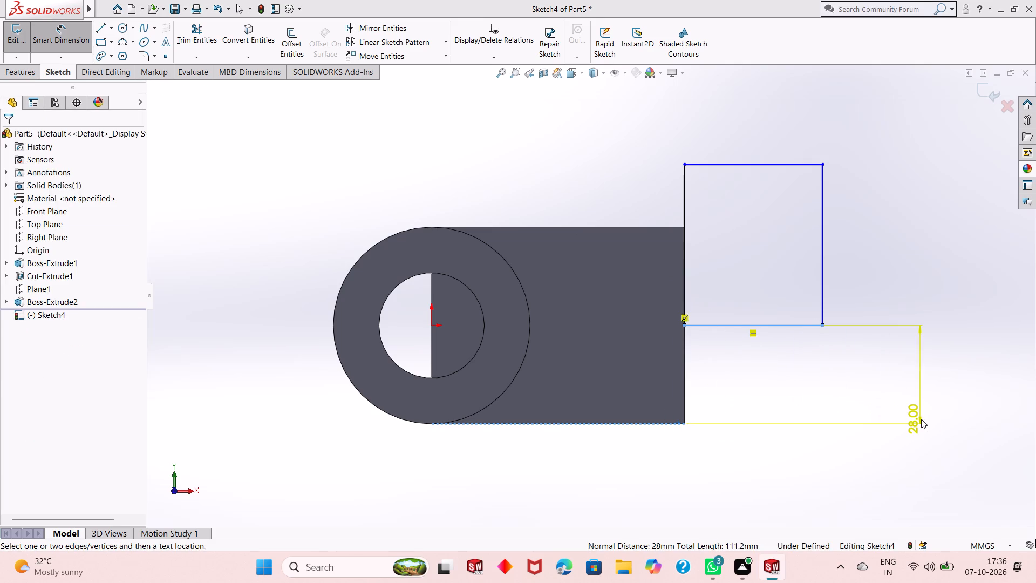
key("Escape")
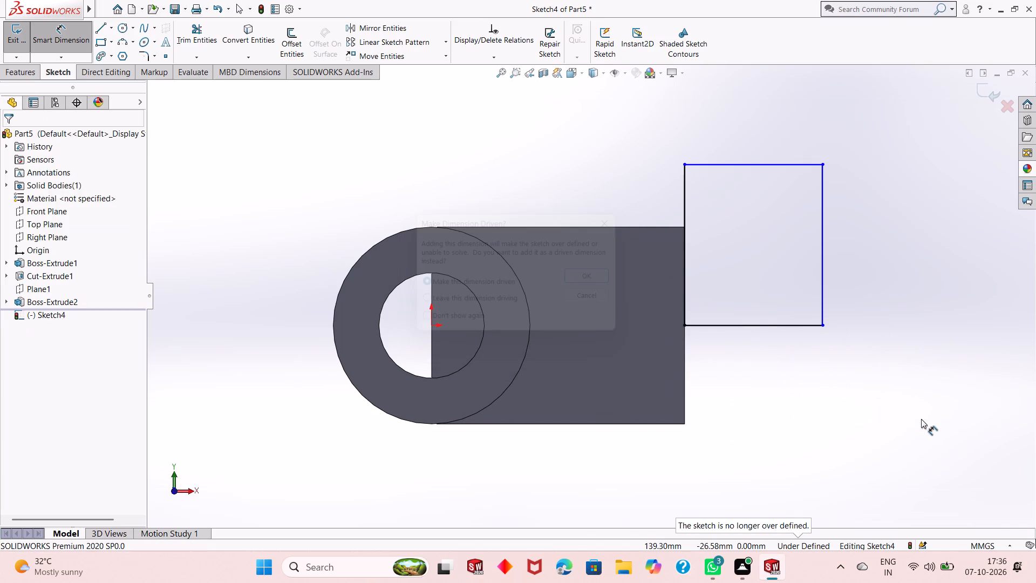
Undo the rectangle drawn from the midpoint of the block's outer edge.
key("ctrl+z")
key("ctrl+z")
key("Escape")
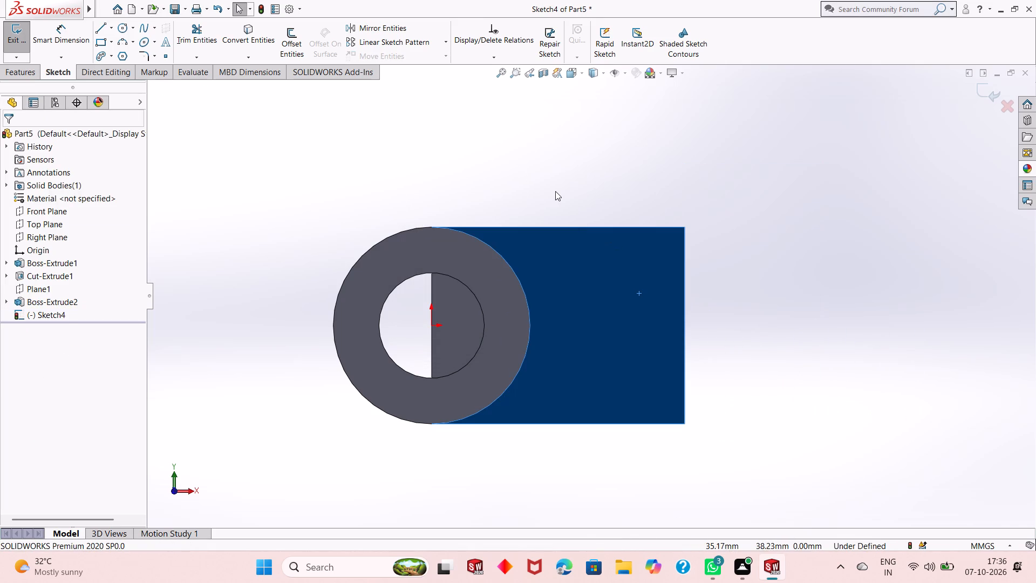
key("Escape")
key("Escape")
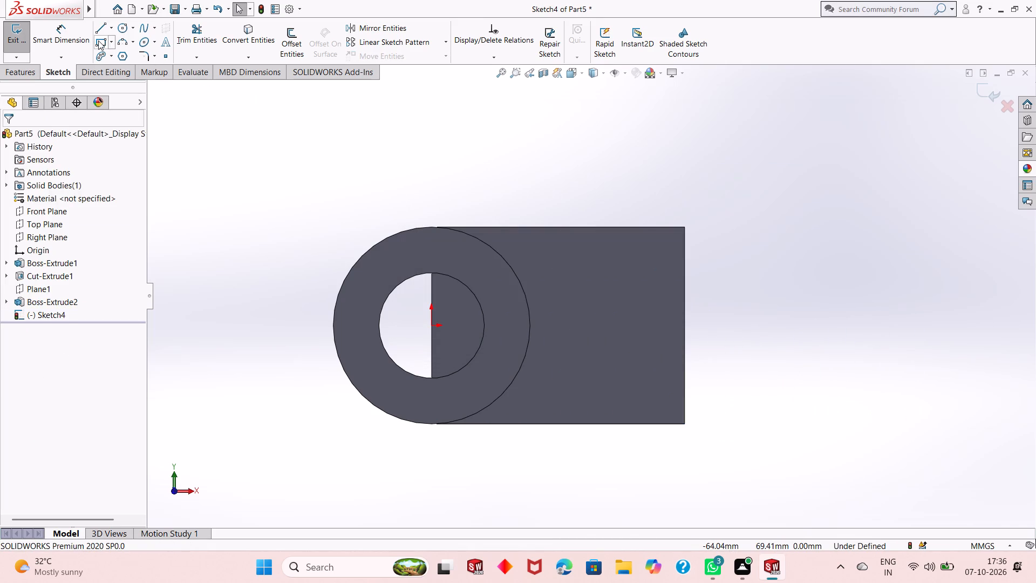
Sketch a corner rectangle about 57 mm tall outward from the block's outer vertical edge, starting about 3 mm below the origin's level.
left_click(98, 40)
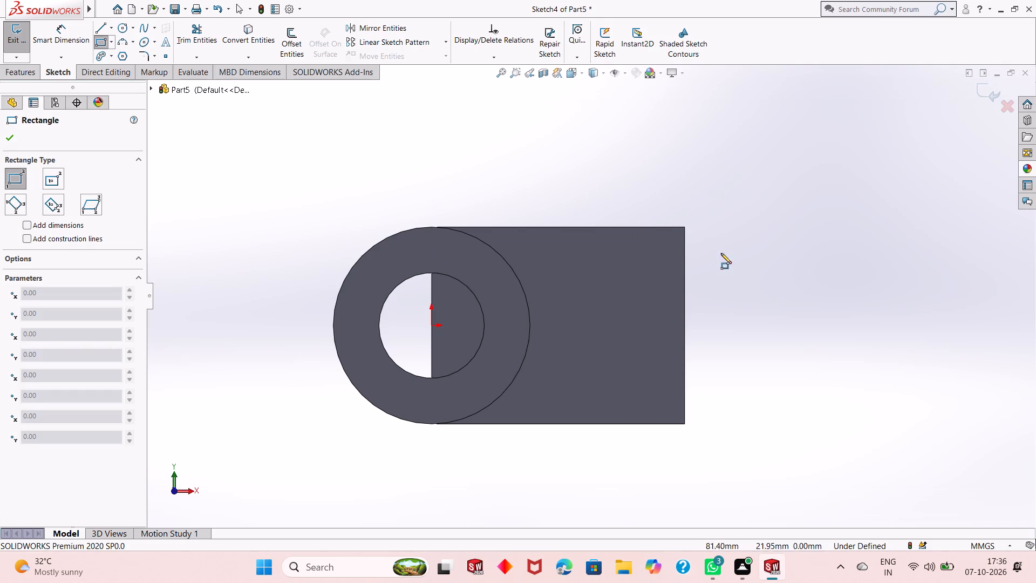
left_click(684, 335)
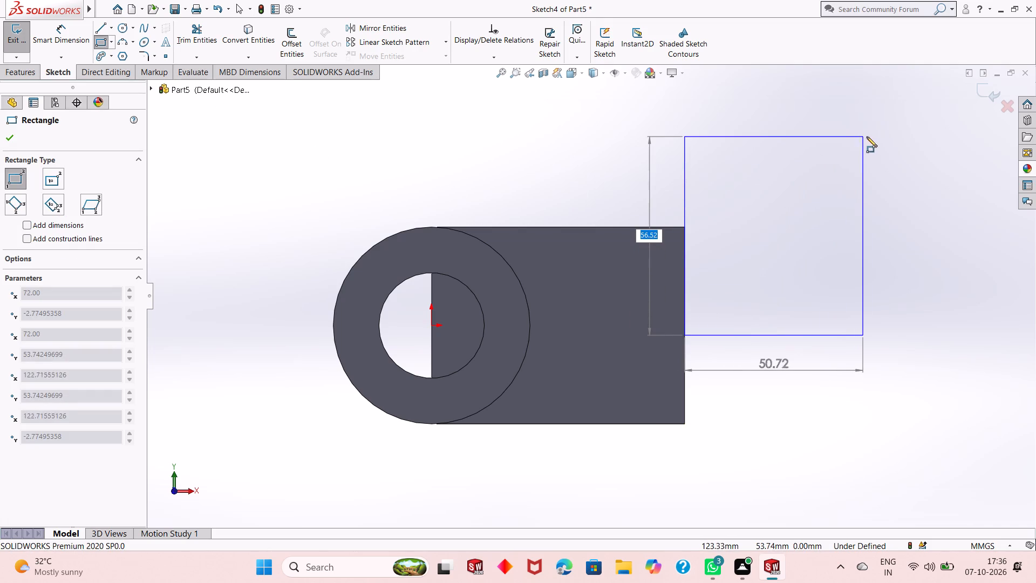
left_click(869, 137)
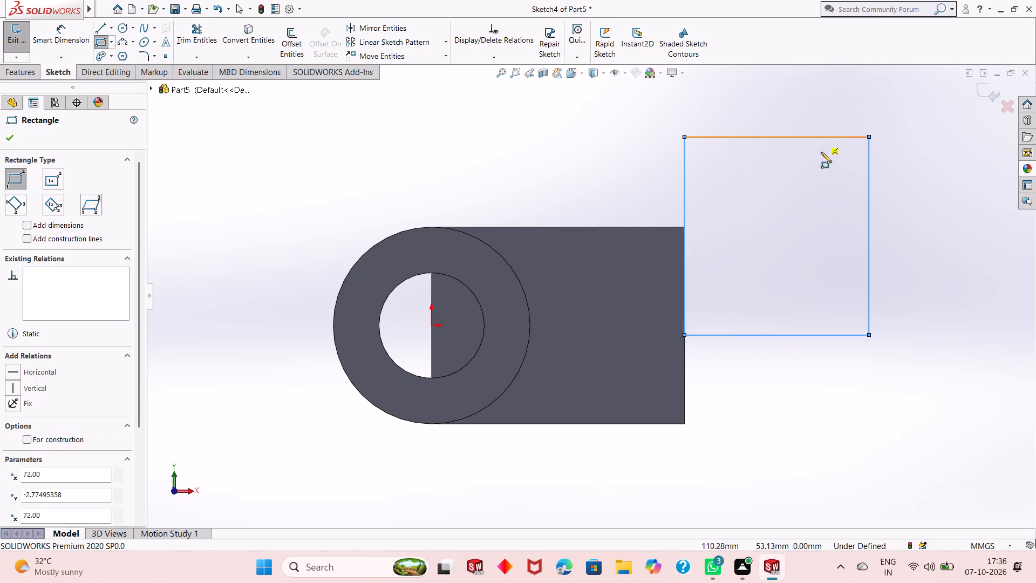
right_click(788, 241)
left_click(811, 248)
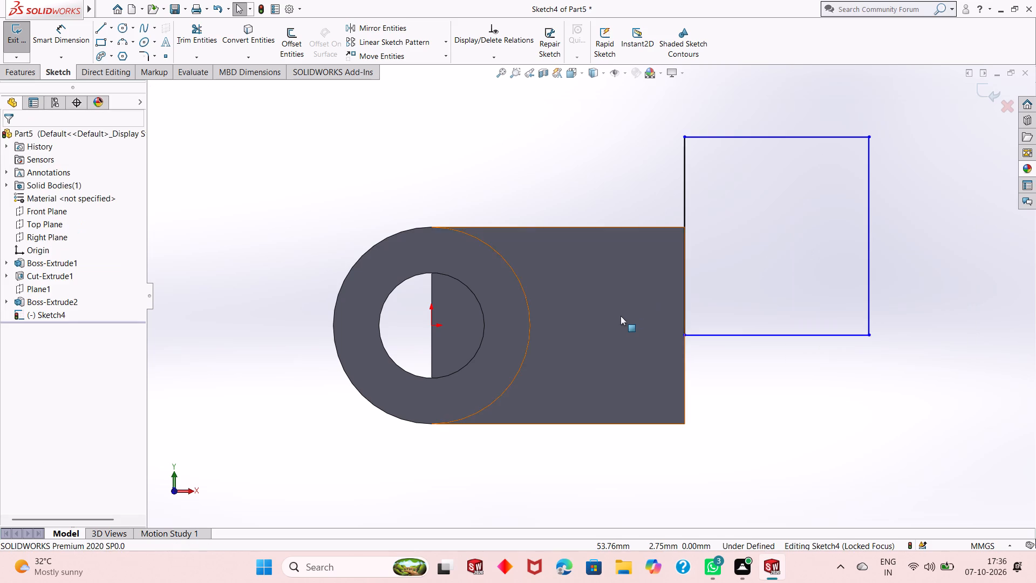
Dimension the vertical distance between the rectangle's lower edge and the block's bottom edge as 24 mm.
scroll(621, 316, "up", 1)
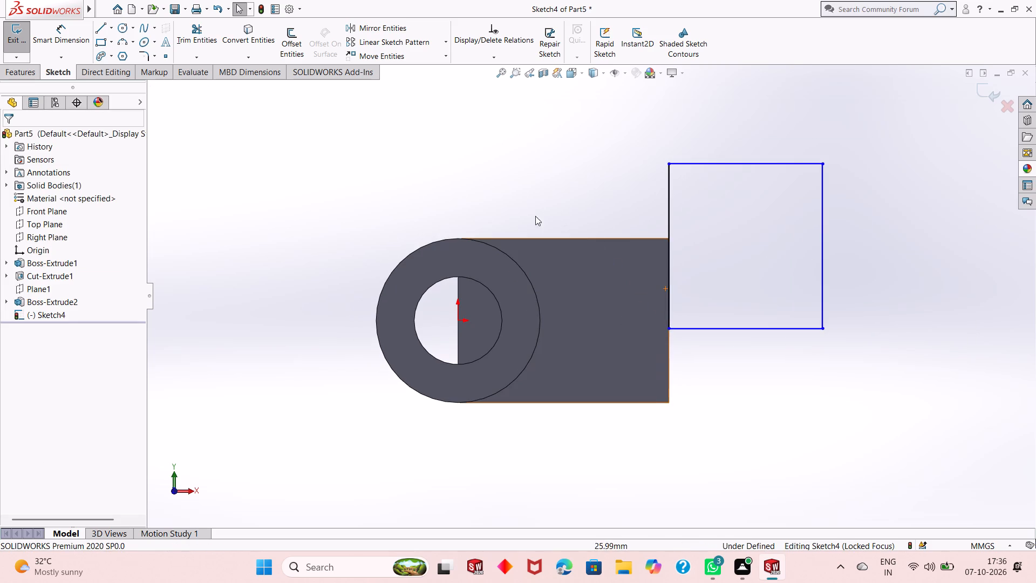
left_click(48, 38)
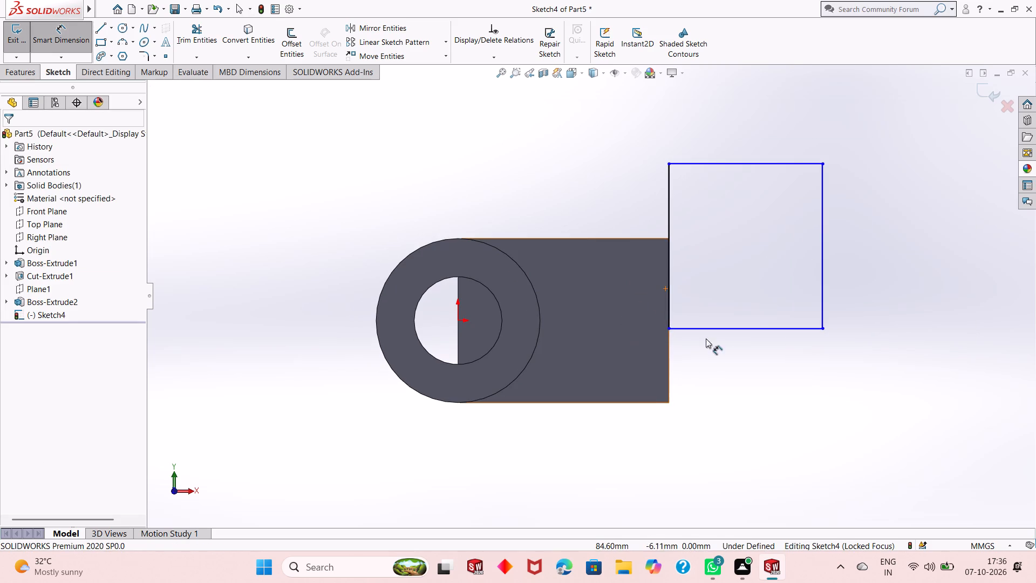
left_click(710, 329)
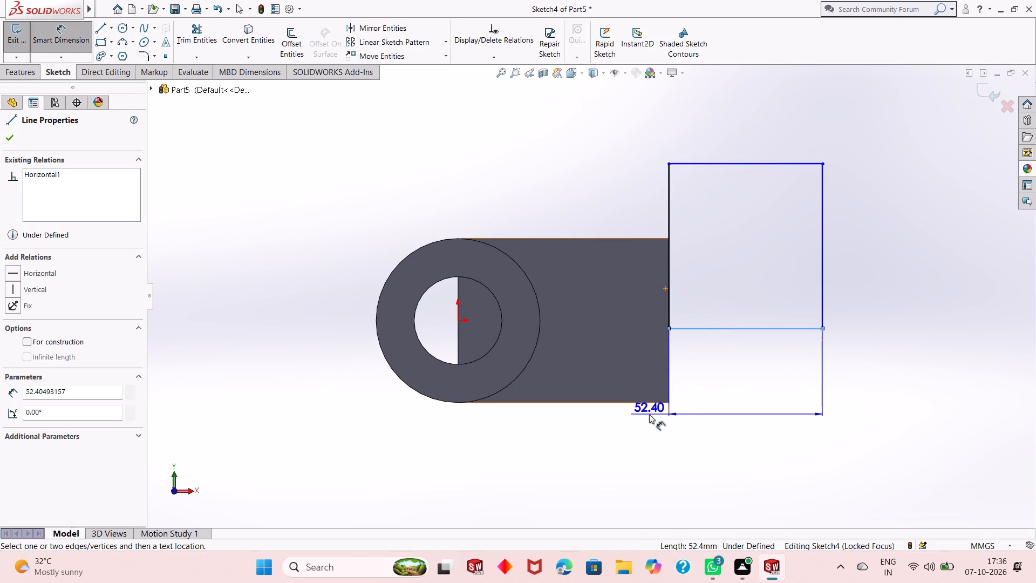
left_click(660, 402)
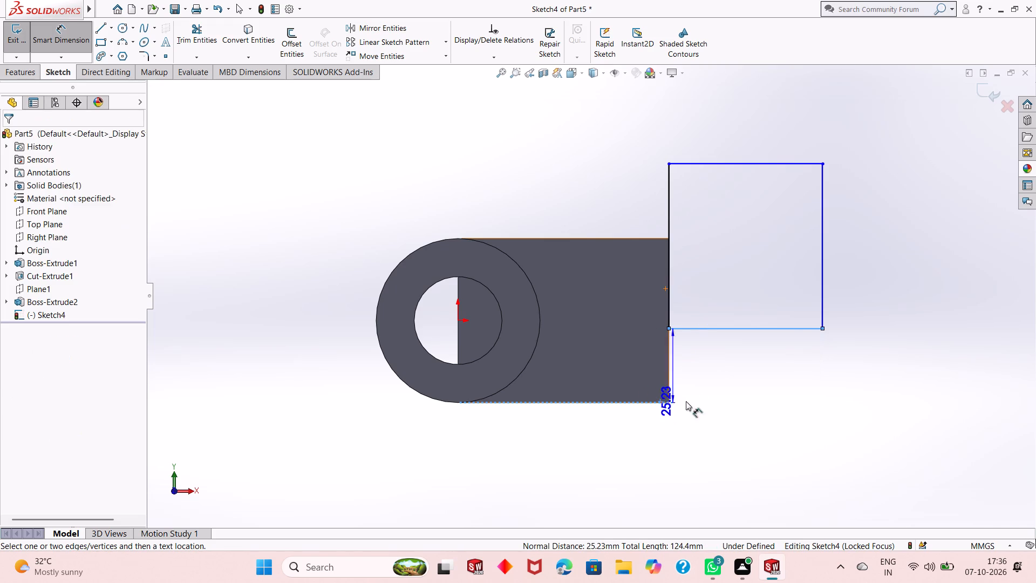
left_click(841, 394)
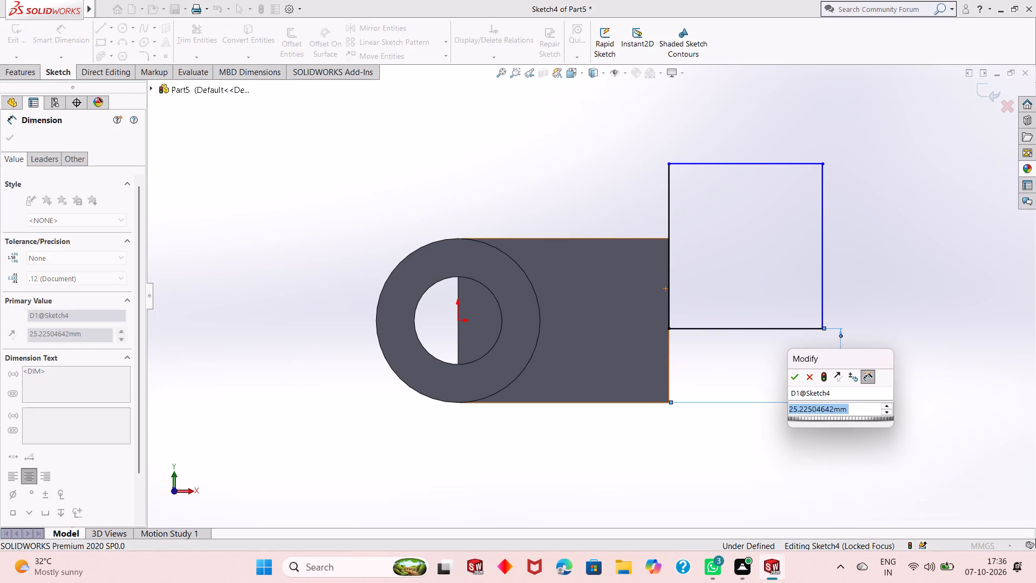
type("24")
key("Return")
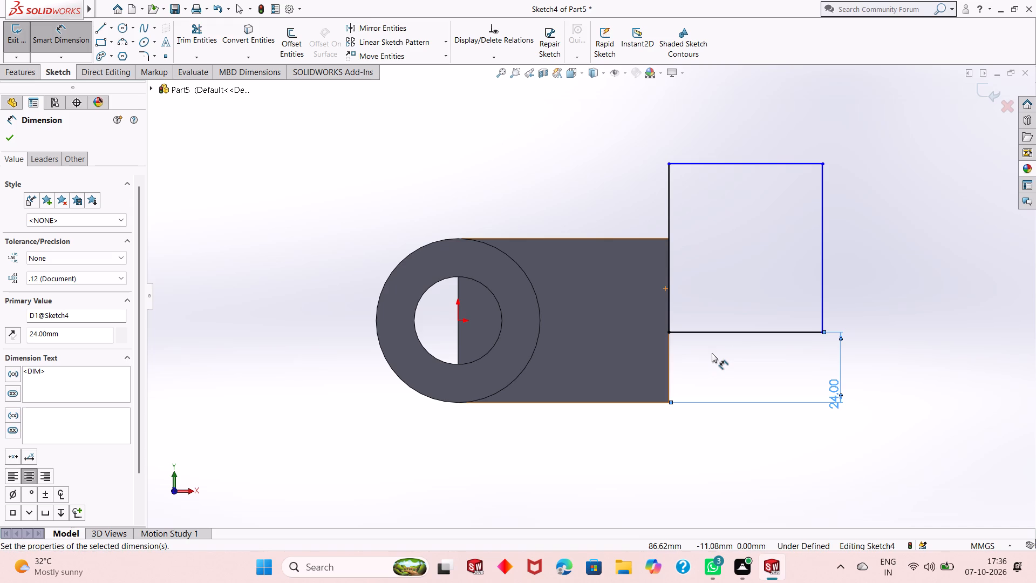
Dimension the rectangle's width along its lower edge as 28 mm.
left_click(760, 332)
left_click(760, 440)
type("28")
key("Return")
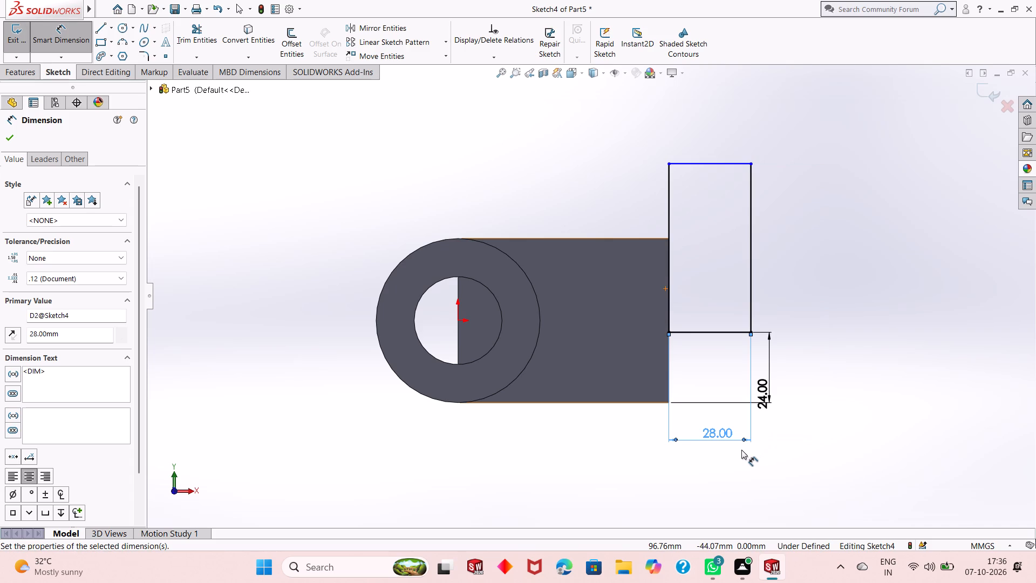
Set the rectangle's width dimension to 56 mm.
double_click(720, 439)
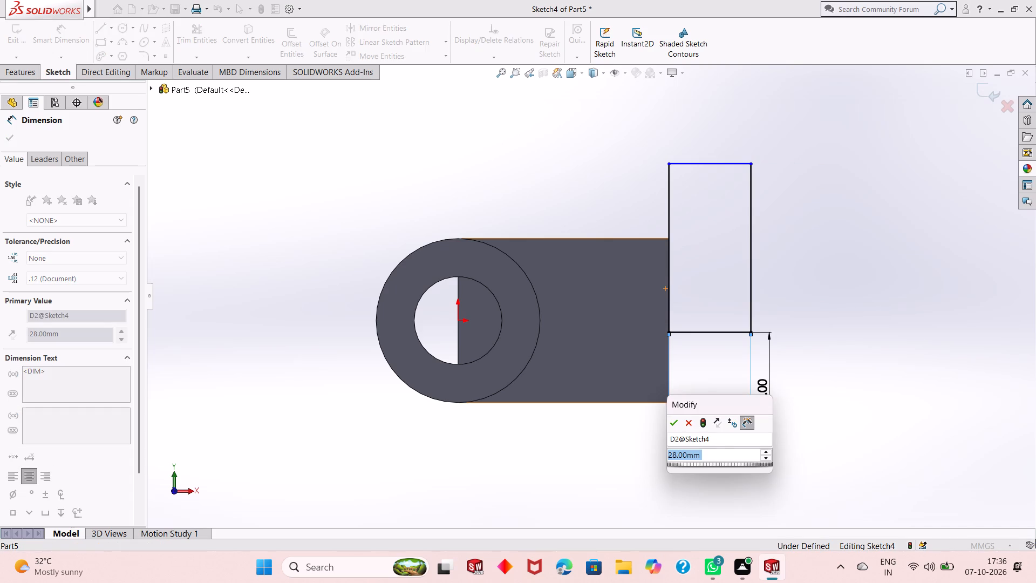
type("58")
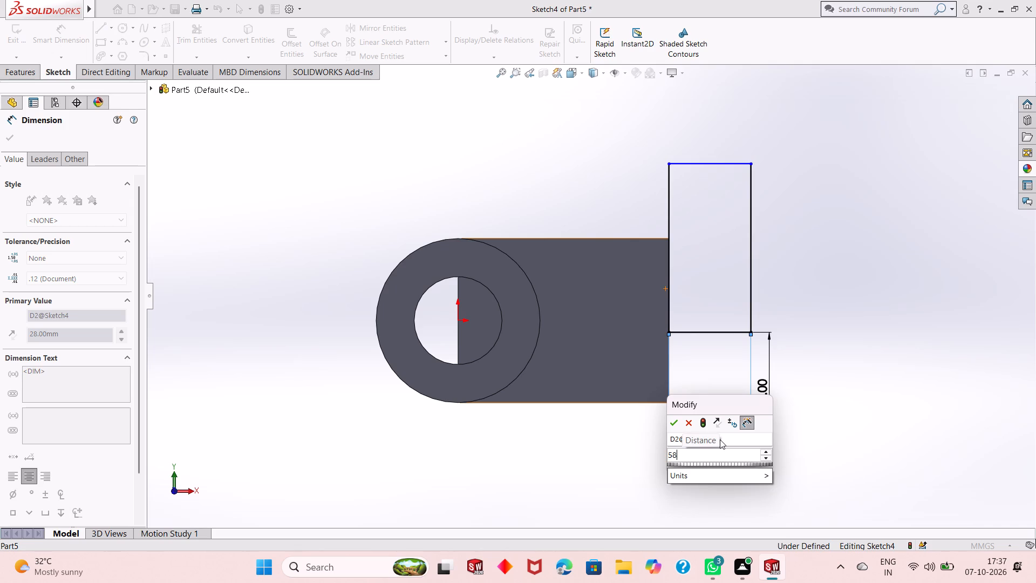
key("BackSpace")
key("6")
key("Return")
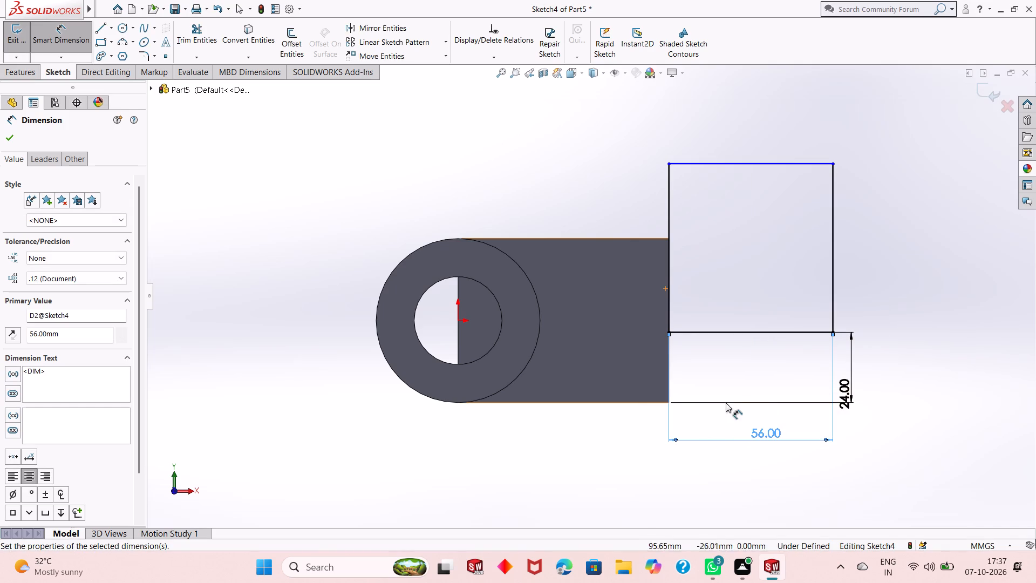
Dimension the rectangle's height along its outer vertical edge as 40 mm and leave the dimension tool.
scroll(714, 412, "up", 1)
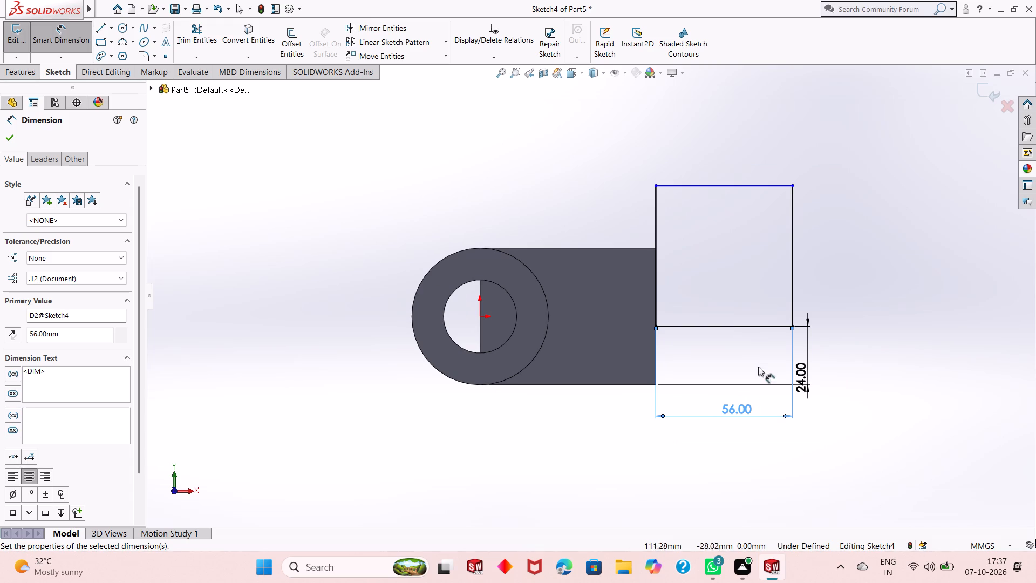
left_click(790, 284)
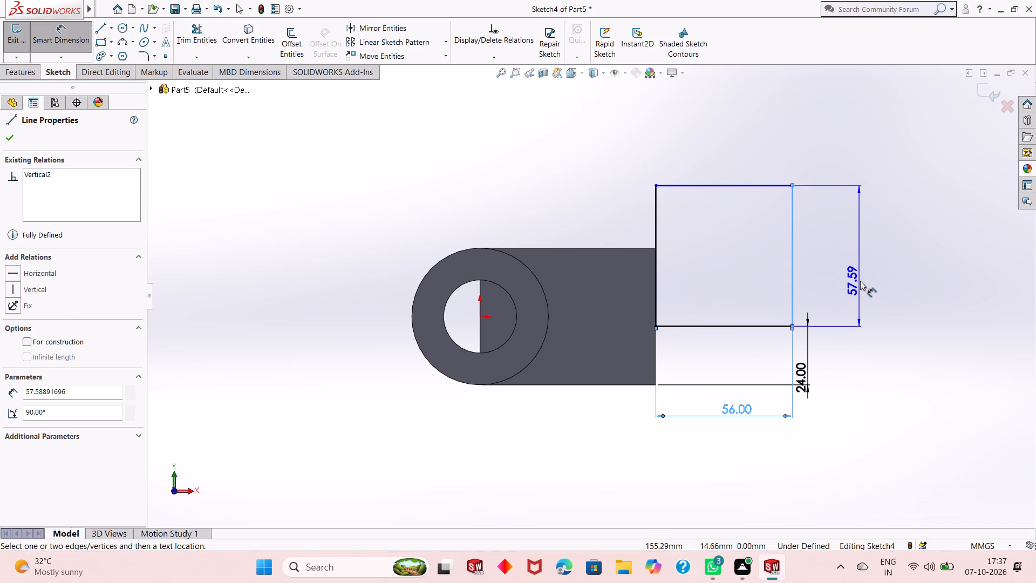
left_click(861, 280)
type("40")
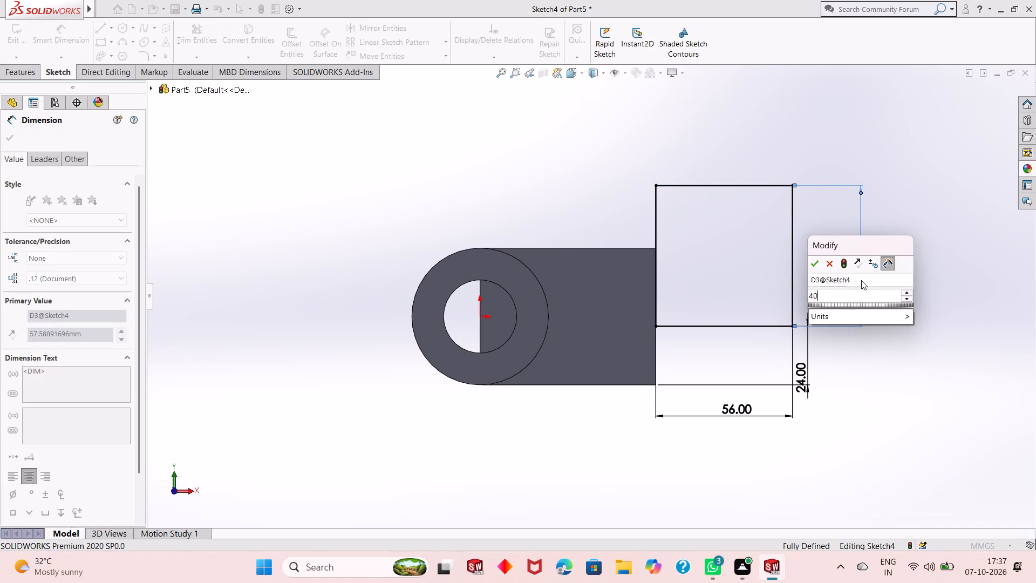
key("Return")
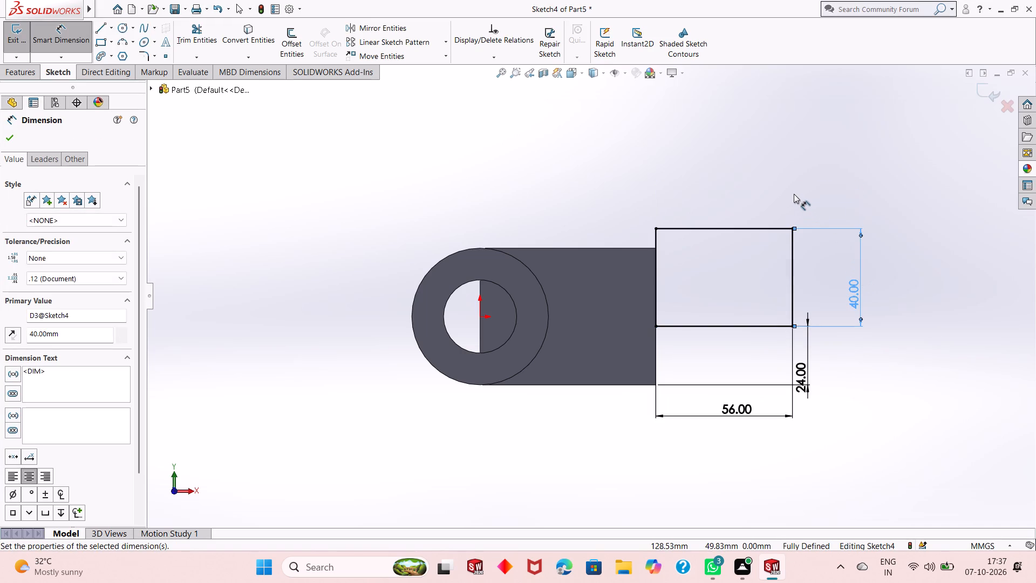
right_click(806, 172)
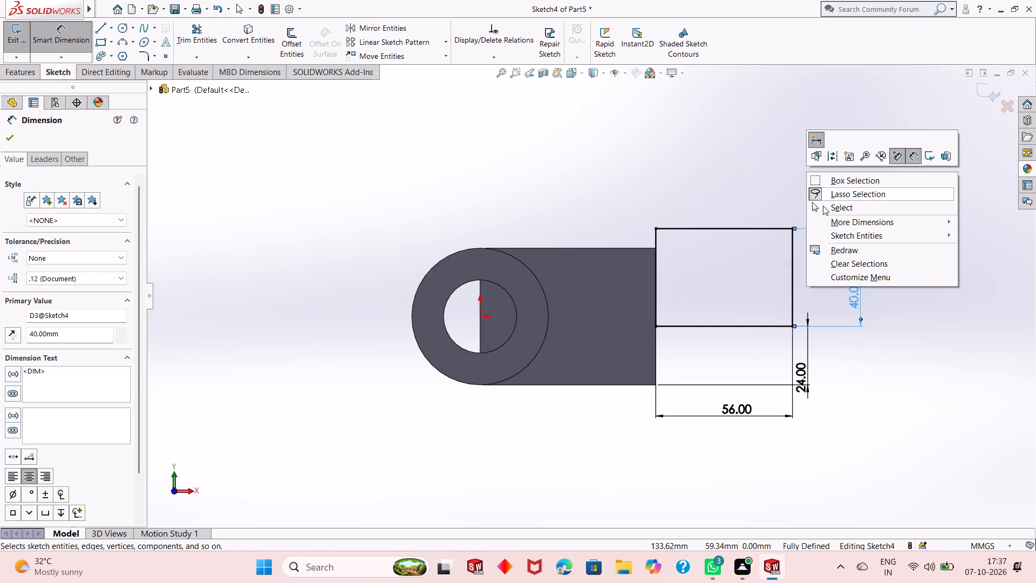
left_click(823, 206)
Extrude the rectangle as a blind boss 48 mm deep, reversed to run back alongside the block, merged with the existing body.
middle_click_drag(535, 331, 550, 334)
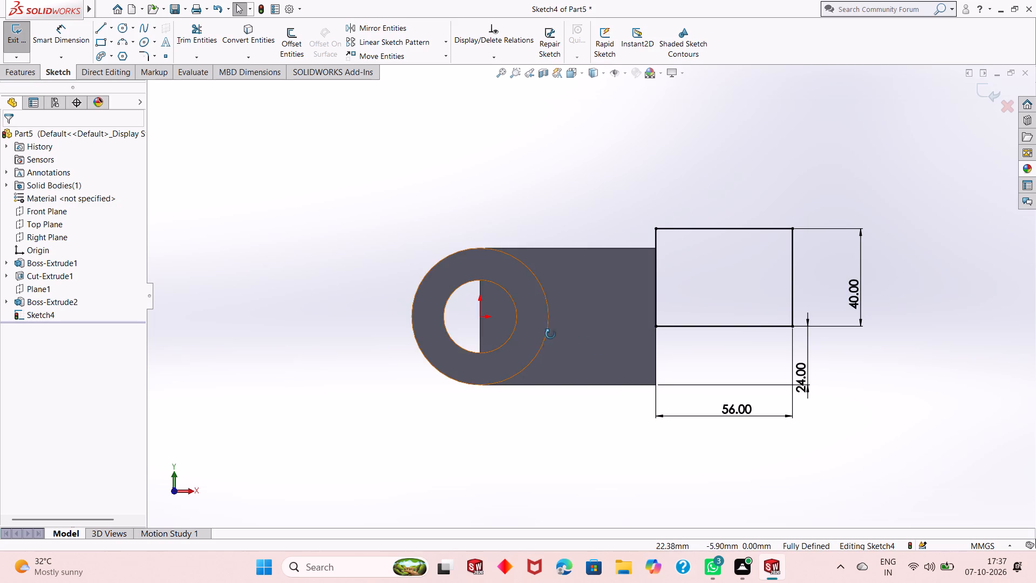
middle_click_drag(550, 334, 563, 368)
scroll(564, 369, "up", 1)
scroll(651, 314, "down", 1)
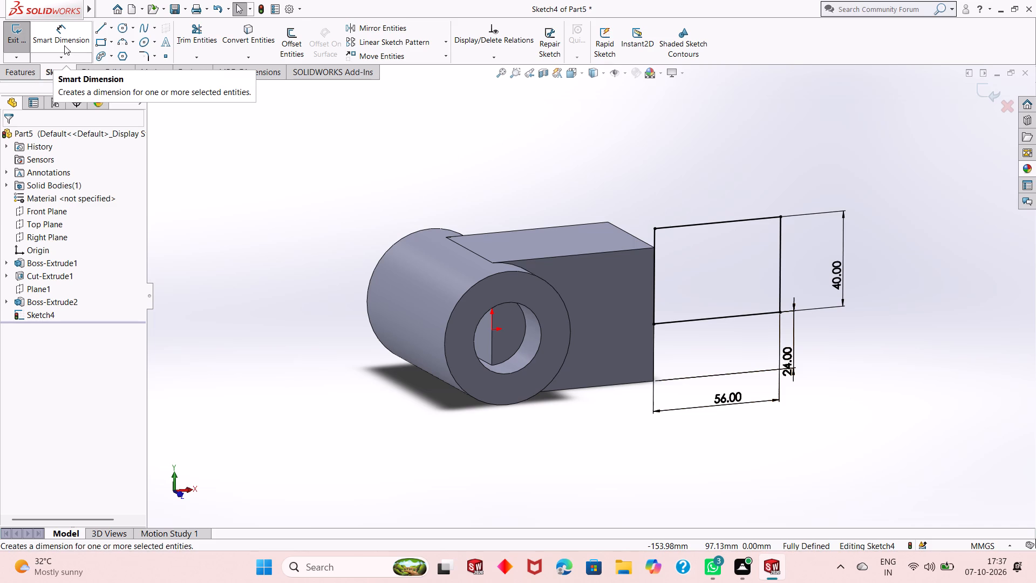
left_click(25, 72)
left_click(22, 51)
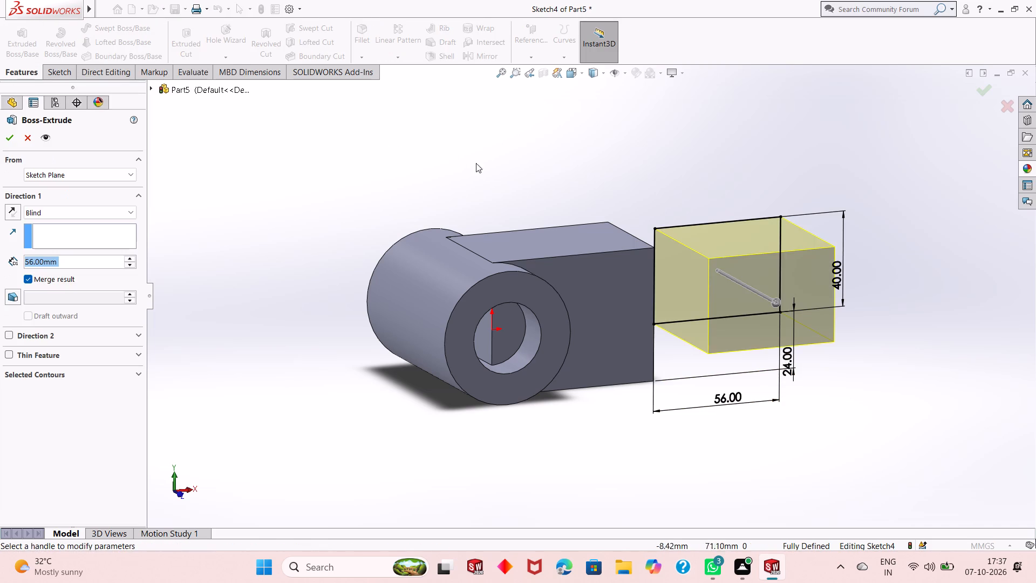
left_click(9, 209)
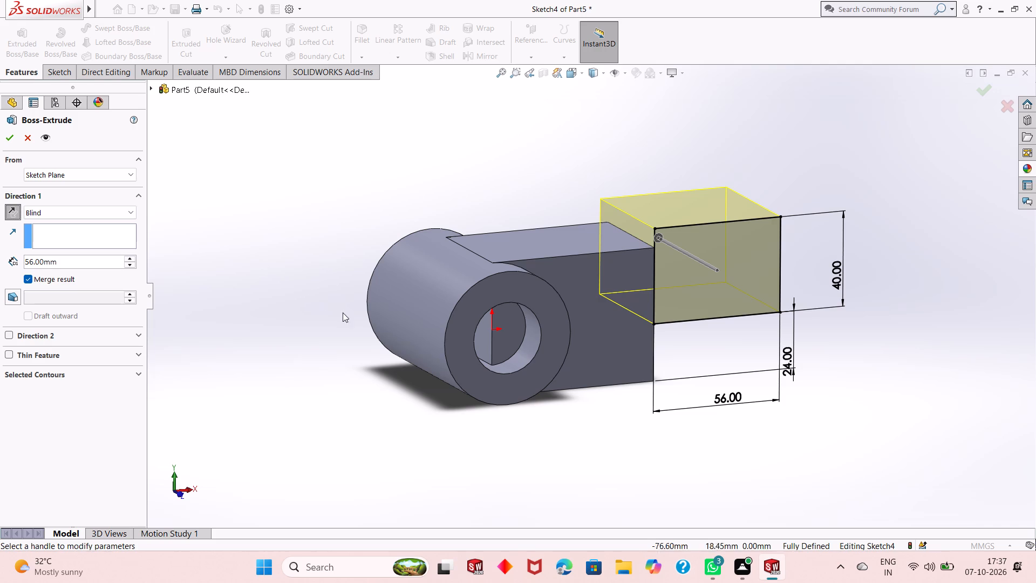
scroll(474, 359, "up", 1)
middle_click_drag(475, 314, 475, 360)
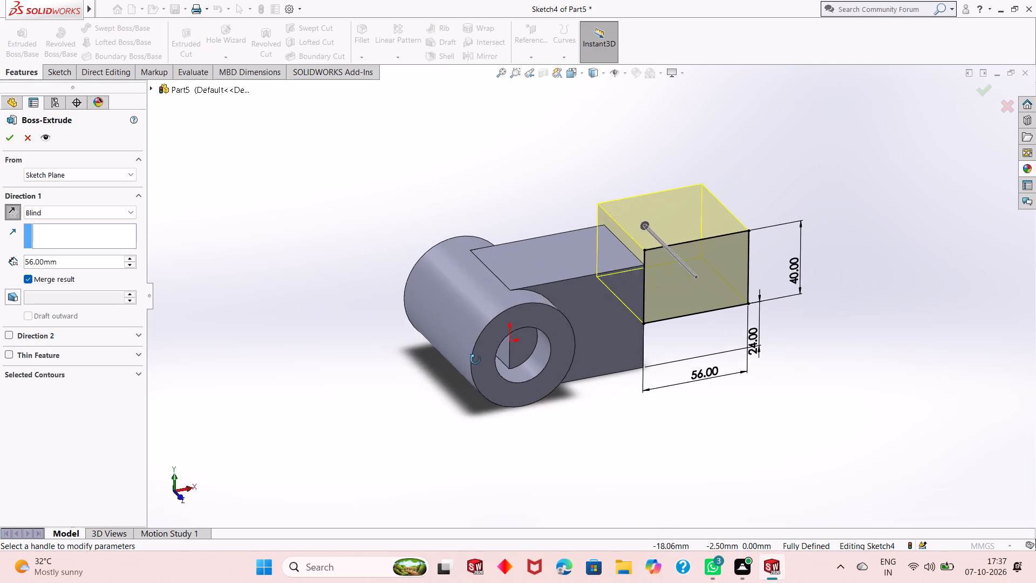
middle_click_drag(475, 360, 474, 382)
scroll(592, 185, "down", 3)
scroll(614, 284, "down", 1)
middle_click_drag(599, 284, 608, 314)
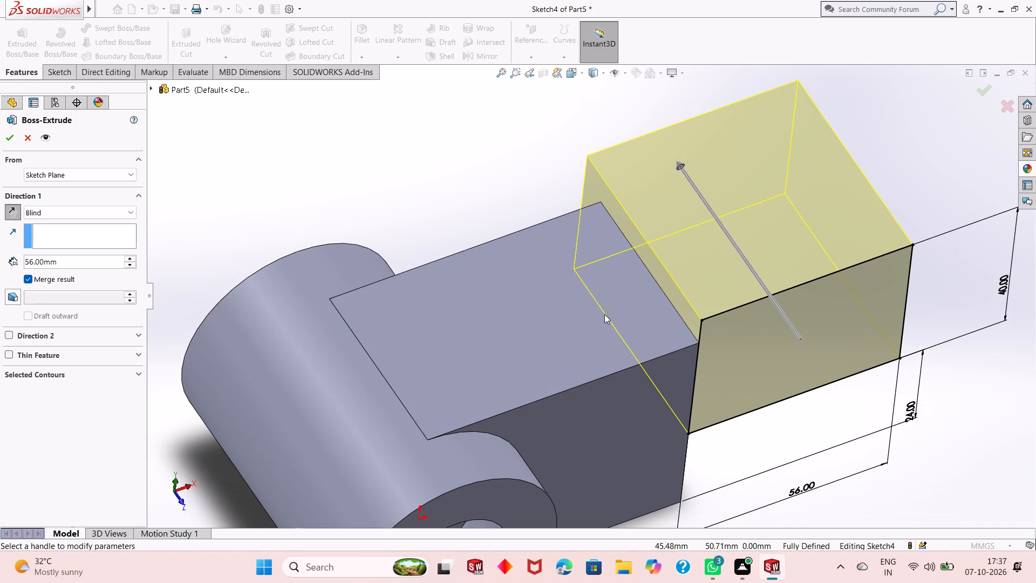
double_click(49, 260)
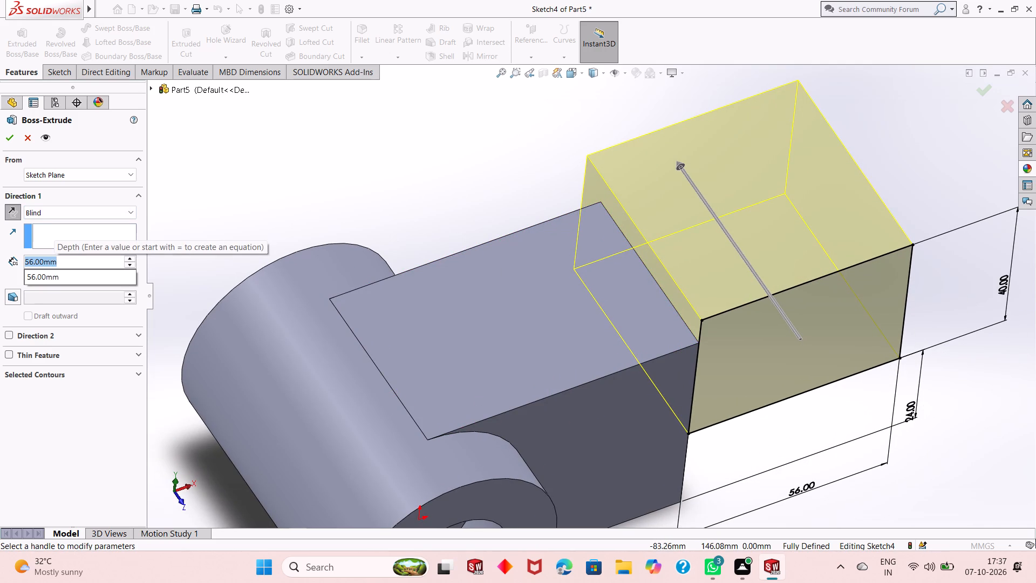
type("48")
key("Return")
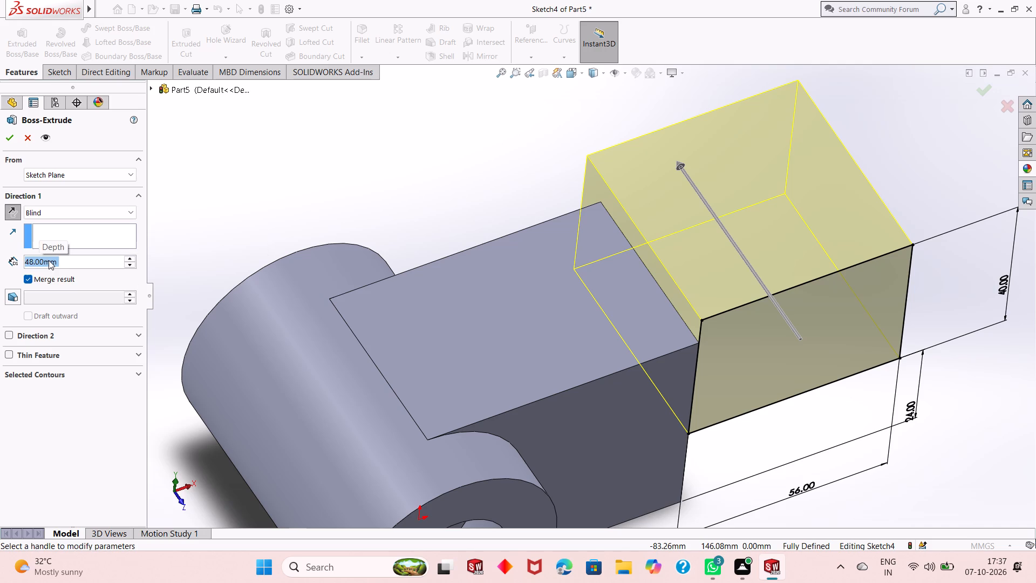
middle_click_drag(352, 197, 372, 294)
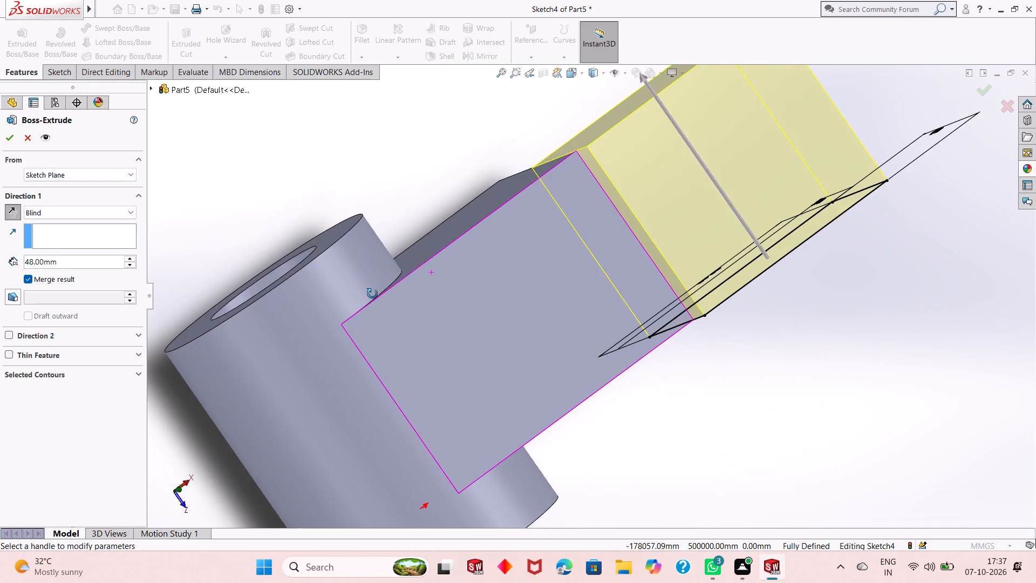
middle_click_drag(372, 294, 385, 327)
scroll(416, 262, "up", 1)
scroll(511, 160, "down", 3)
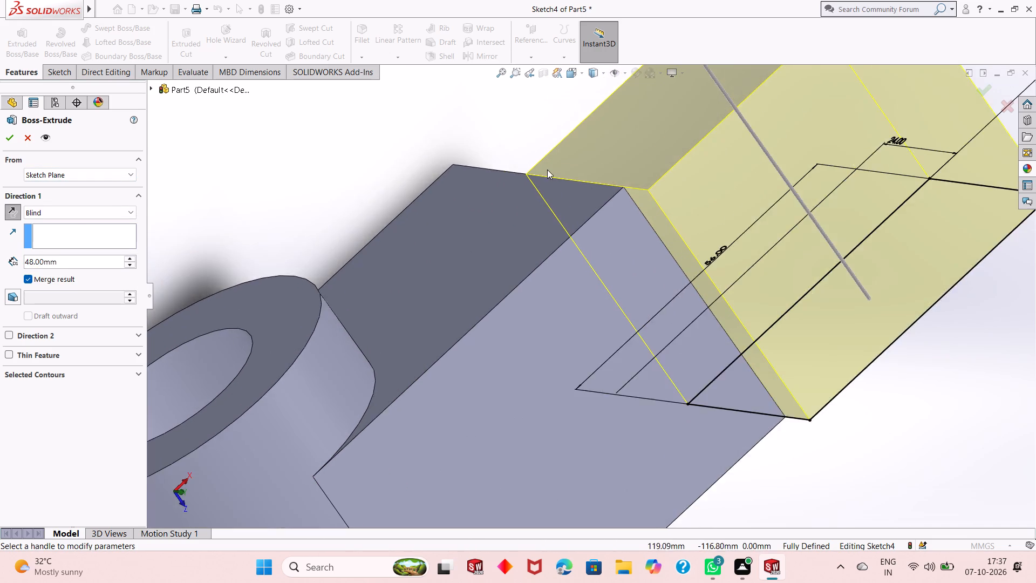
scroll(548, 170, "down", 2)
middle_click_drag(484, 234, 442, 212)
scroll(380, 264, "up", 3)
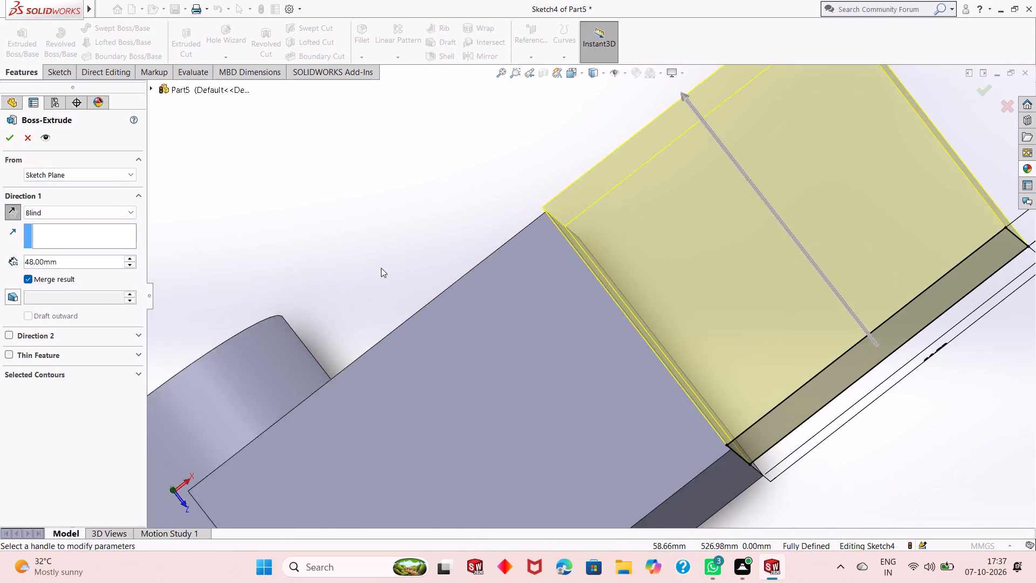
scroll(381, 268, "up", 4)
middle_click_drag(408, 402, 386, 203)
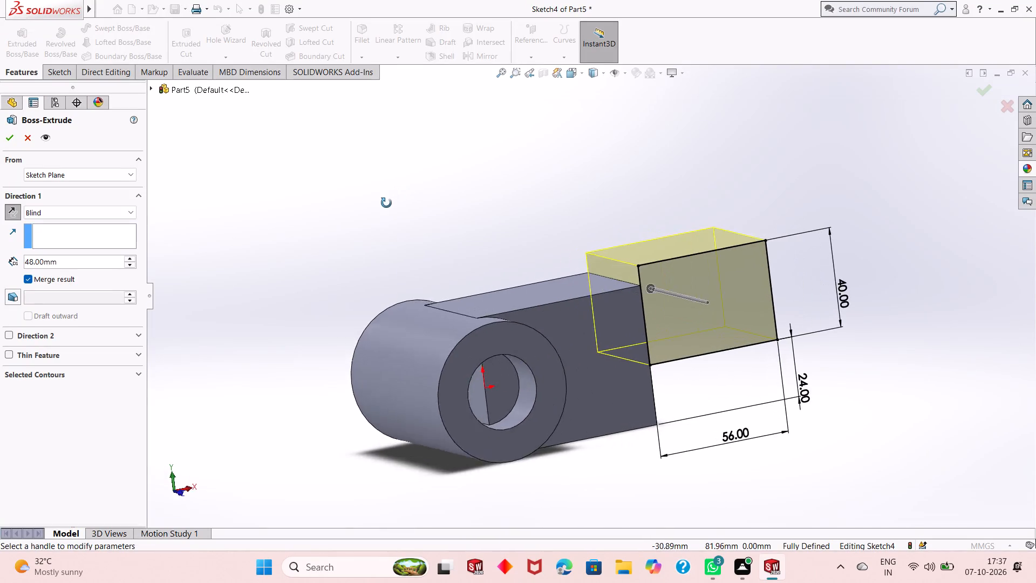
middle_click_drag(386, 203, 381, 230)
left_click(4, 138)
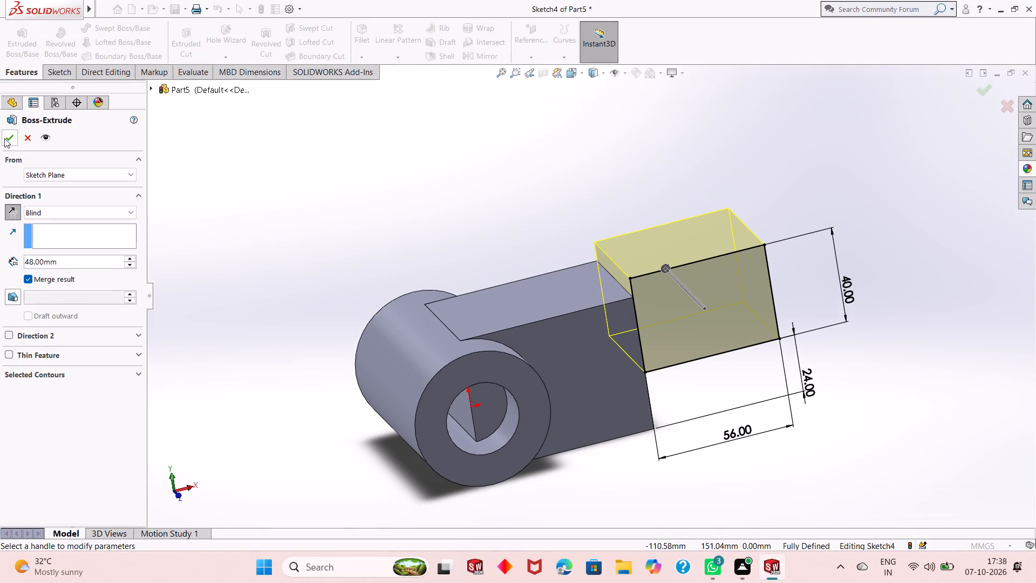
Examine the stepped end block and the cylinder's bore from several angles.
middle_click_drag(520, 320, 520, 272)
scroll(520, 320, "up", 1)
left_click(510, 235)
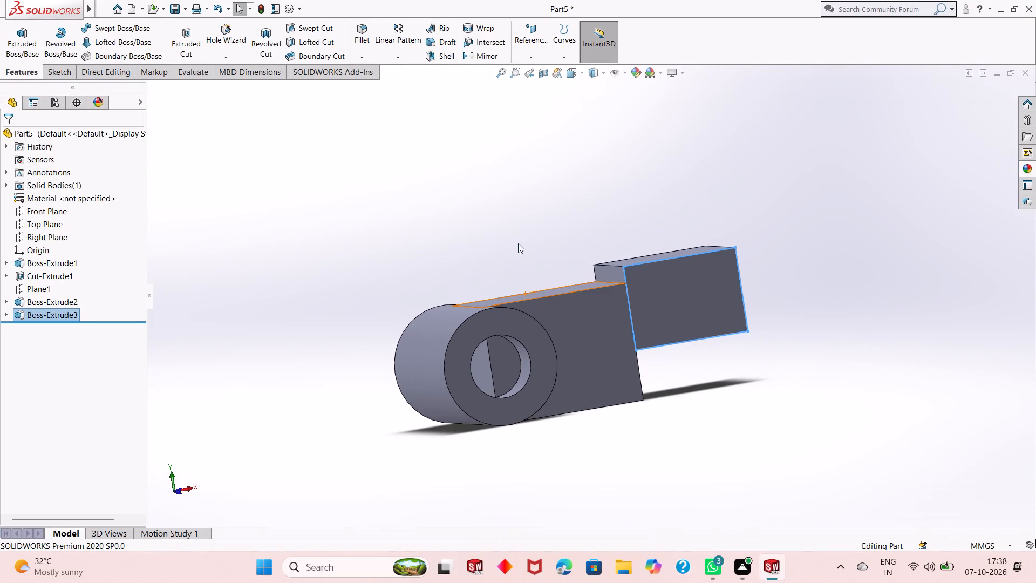
scroll(570, 330, "down", 2)
middle_click_drag(552, 349, 533, 369)
scroll(500, 377, "up", 1)
middle_click_drag(499, 376, 507, 351)
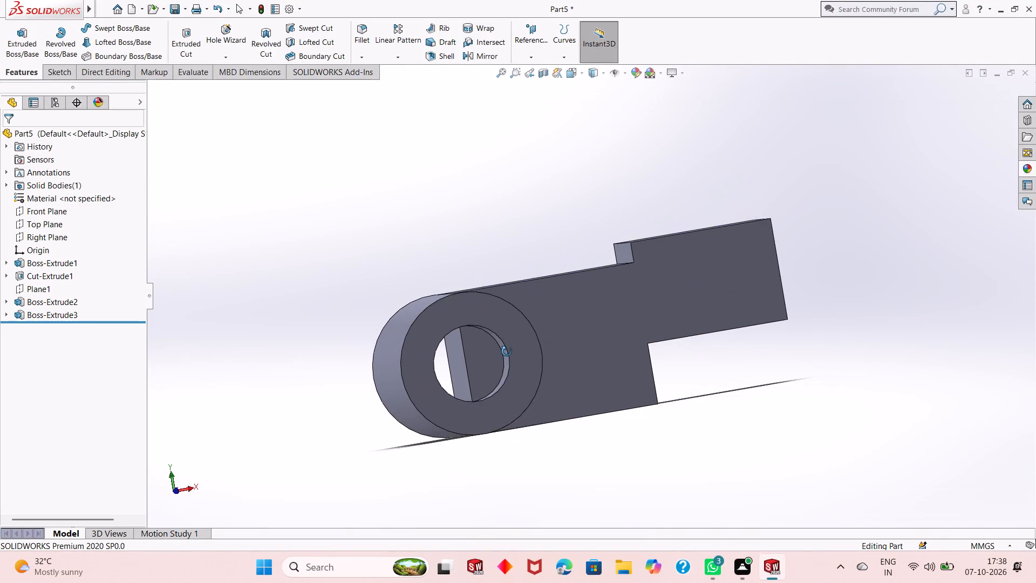
middle_click_drag(507, 351, 507, 350)
middle_click(507, 350)
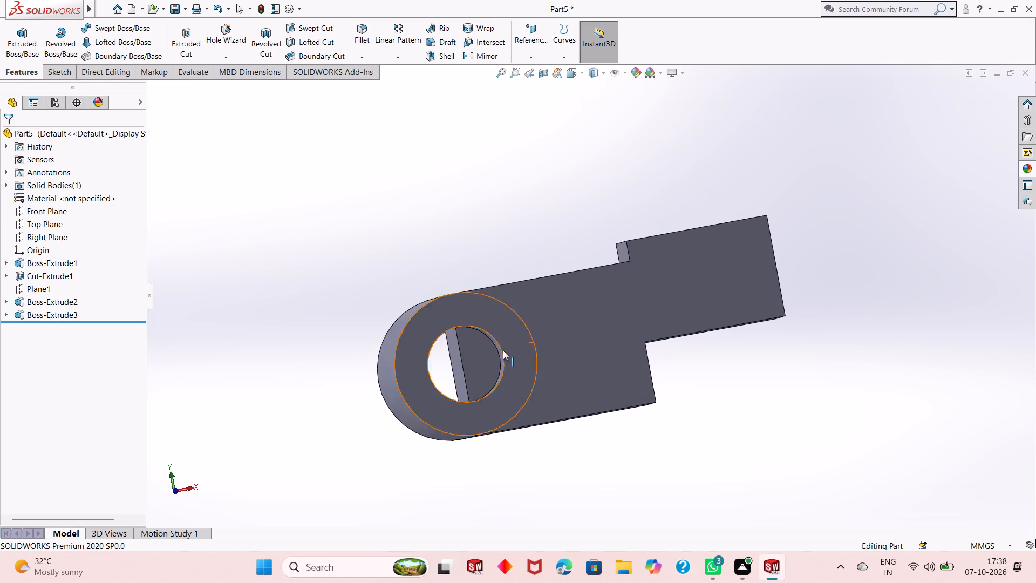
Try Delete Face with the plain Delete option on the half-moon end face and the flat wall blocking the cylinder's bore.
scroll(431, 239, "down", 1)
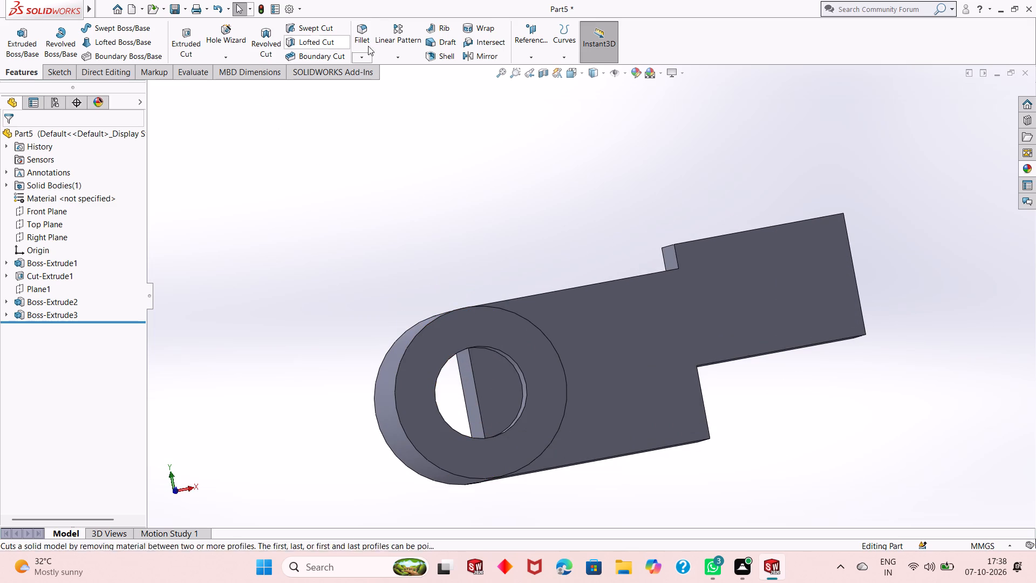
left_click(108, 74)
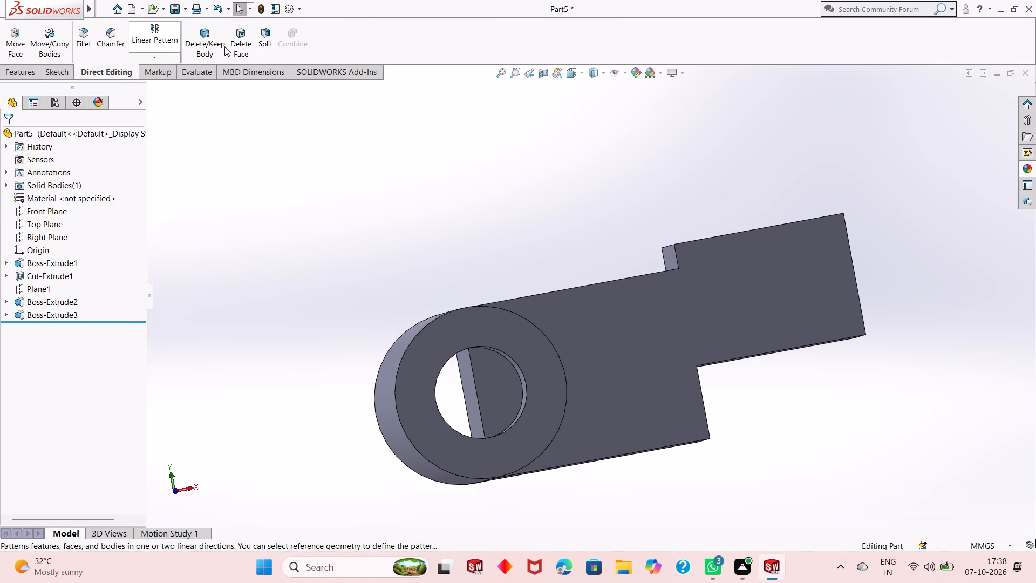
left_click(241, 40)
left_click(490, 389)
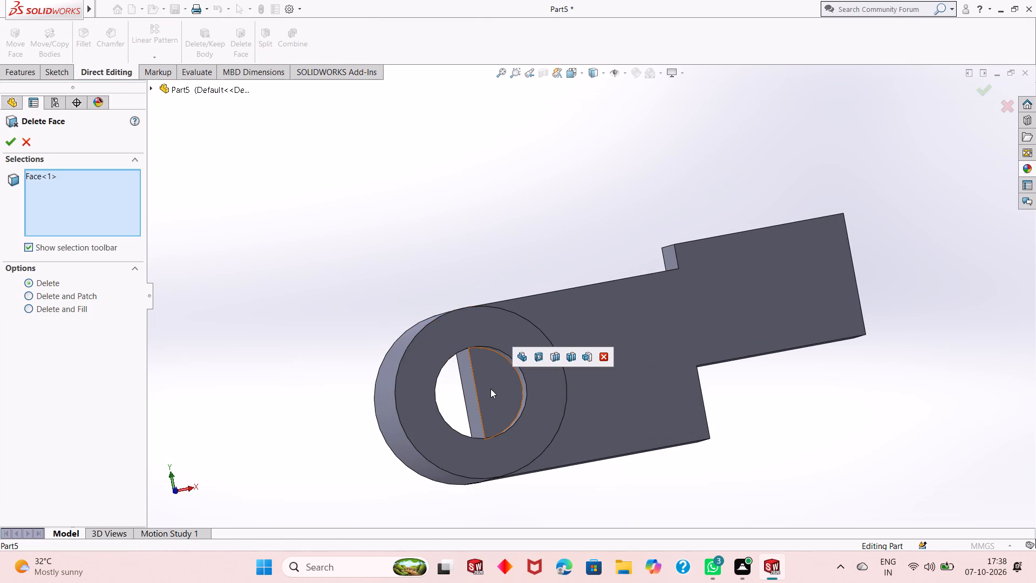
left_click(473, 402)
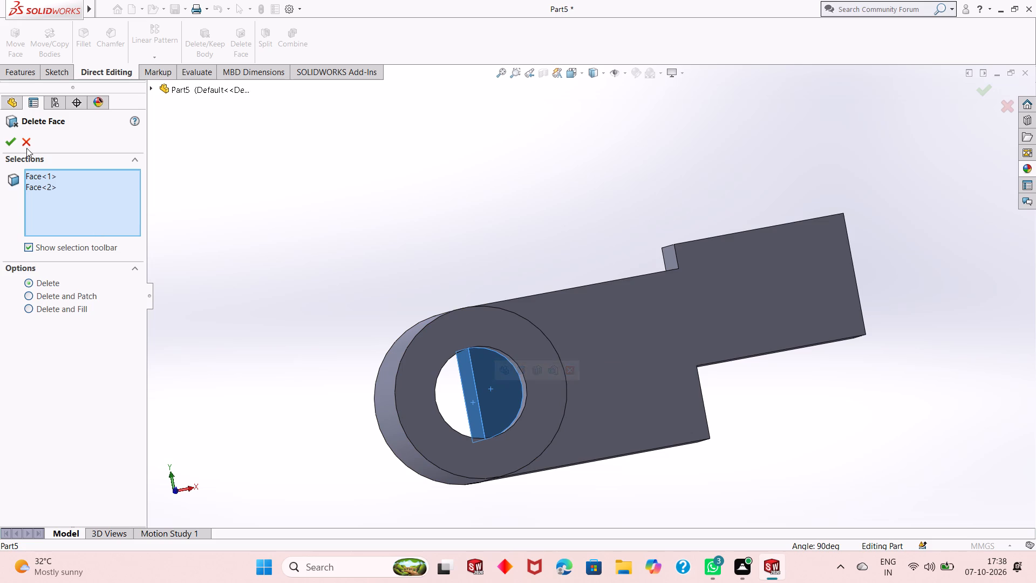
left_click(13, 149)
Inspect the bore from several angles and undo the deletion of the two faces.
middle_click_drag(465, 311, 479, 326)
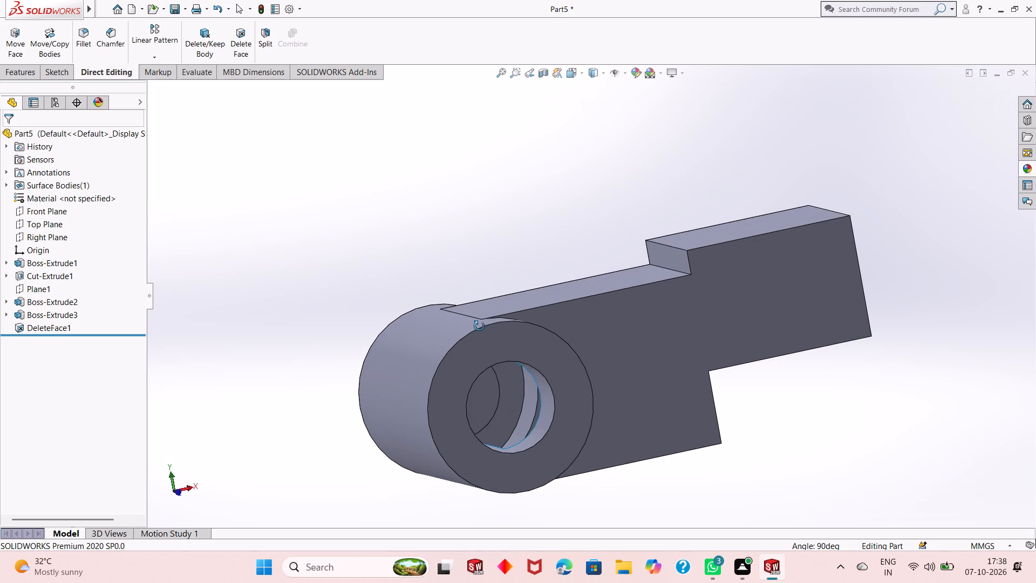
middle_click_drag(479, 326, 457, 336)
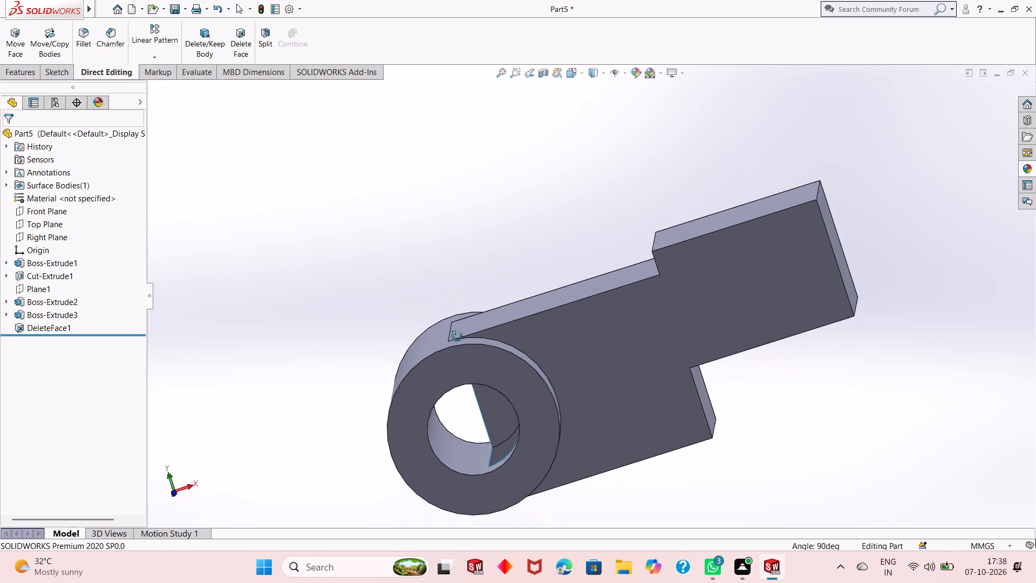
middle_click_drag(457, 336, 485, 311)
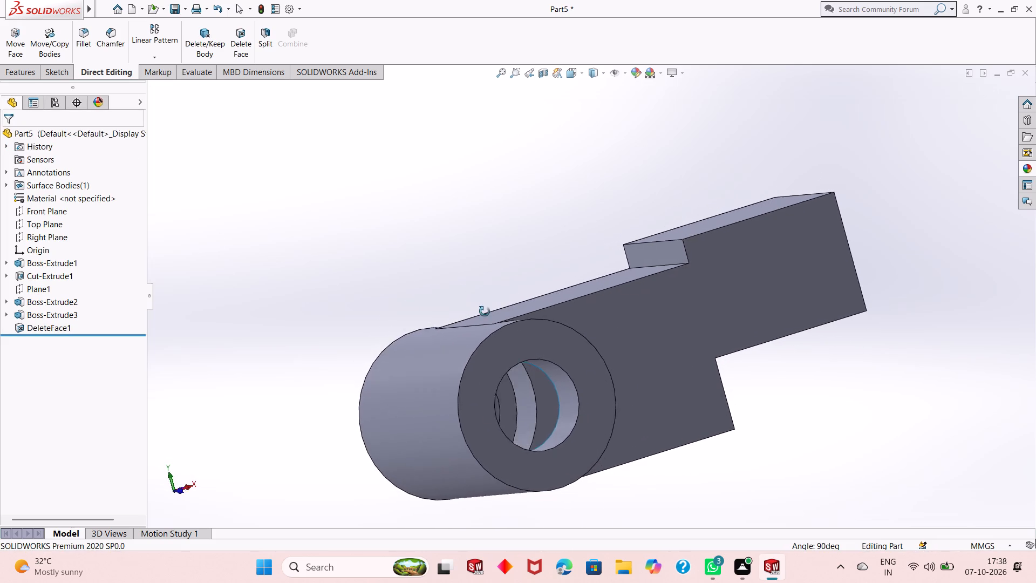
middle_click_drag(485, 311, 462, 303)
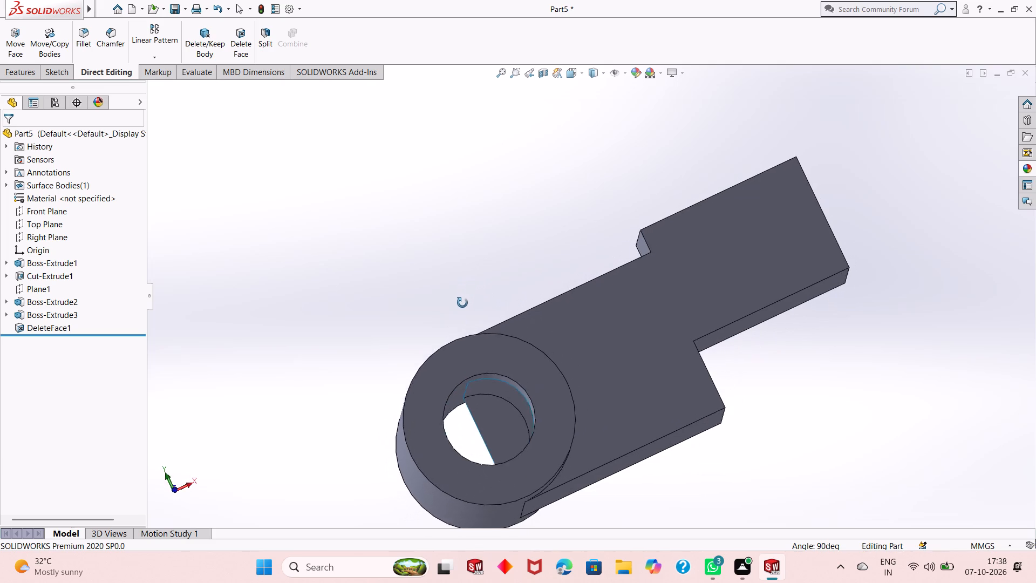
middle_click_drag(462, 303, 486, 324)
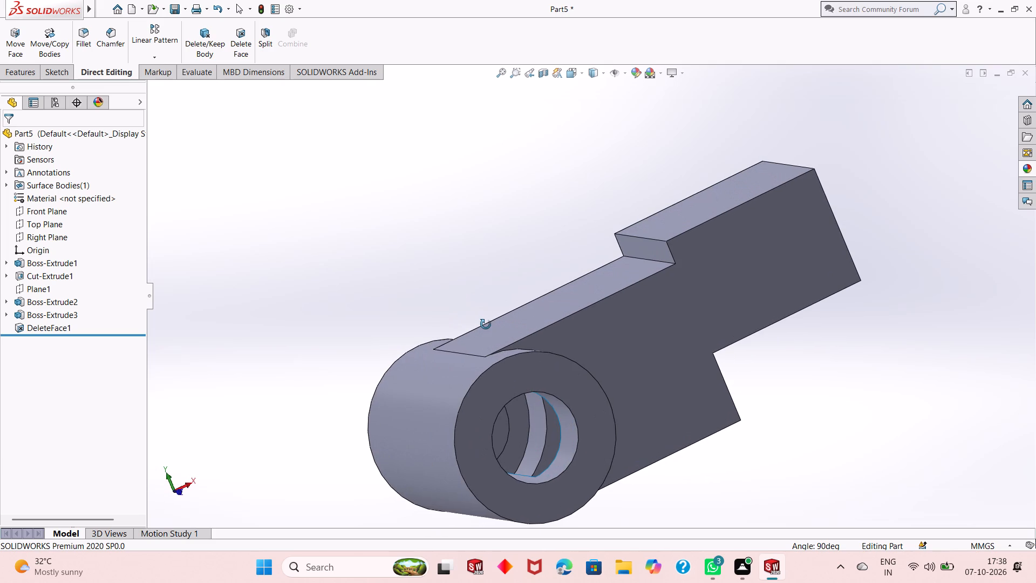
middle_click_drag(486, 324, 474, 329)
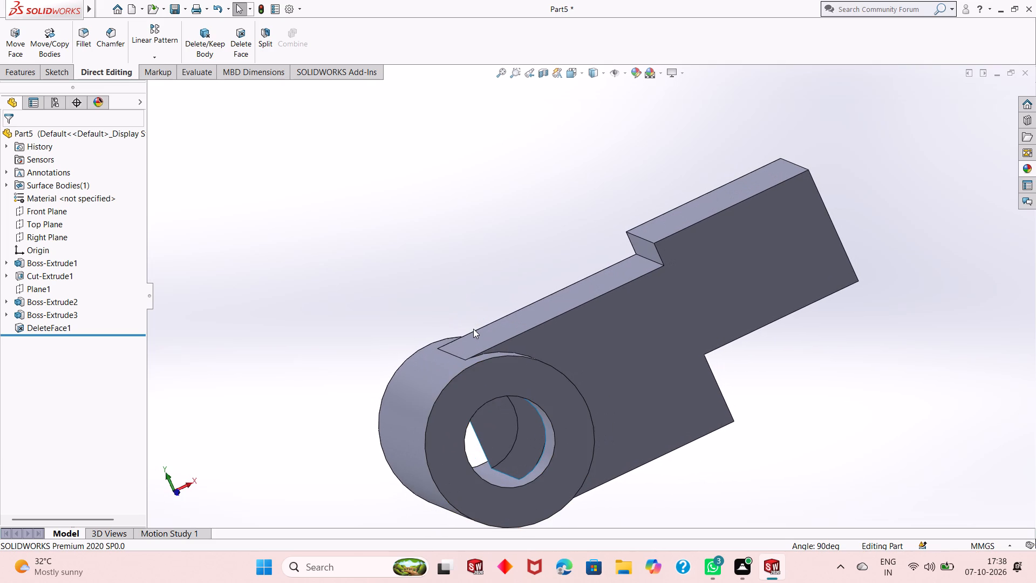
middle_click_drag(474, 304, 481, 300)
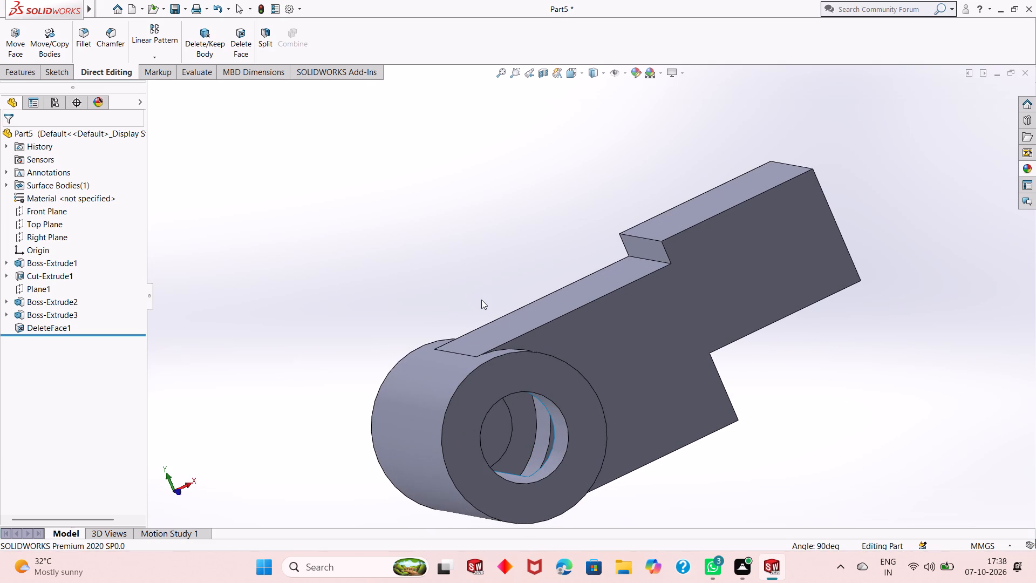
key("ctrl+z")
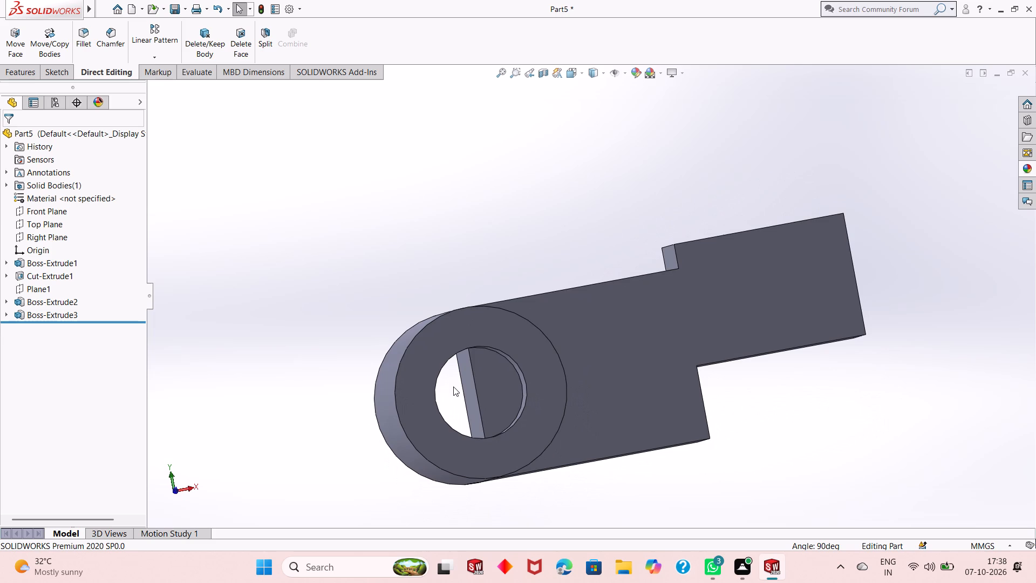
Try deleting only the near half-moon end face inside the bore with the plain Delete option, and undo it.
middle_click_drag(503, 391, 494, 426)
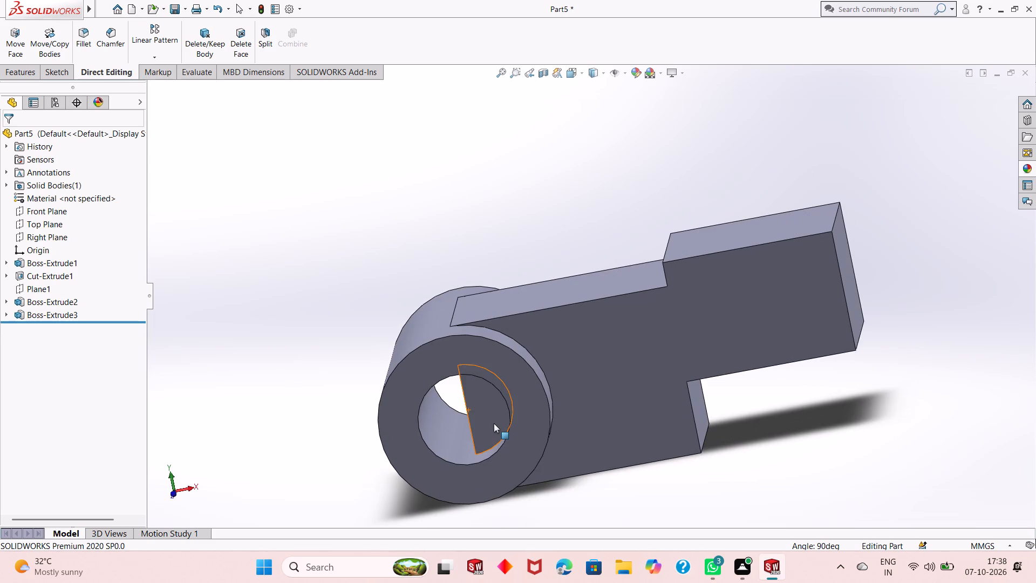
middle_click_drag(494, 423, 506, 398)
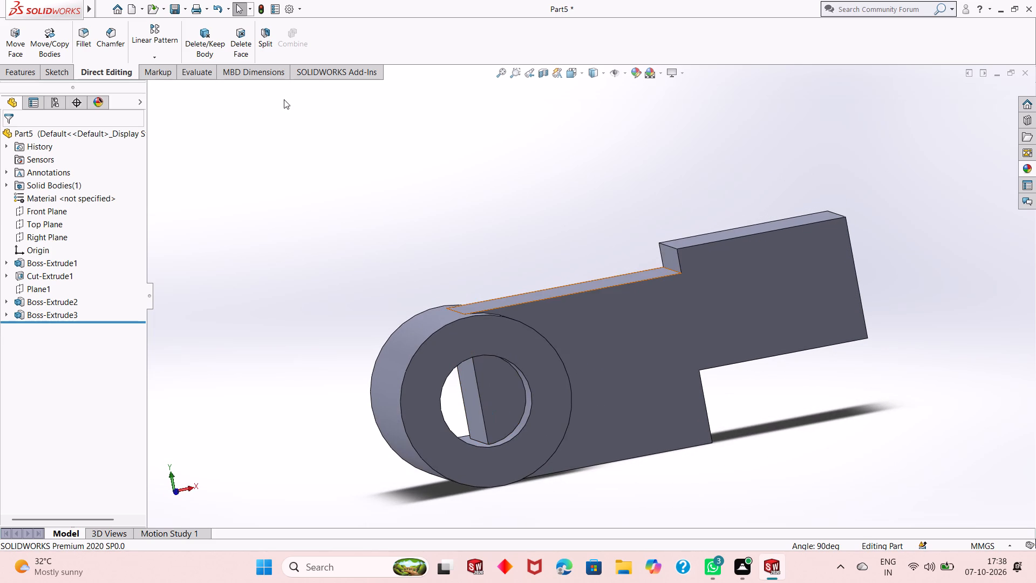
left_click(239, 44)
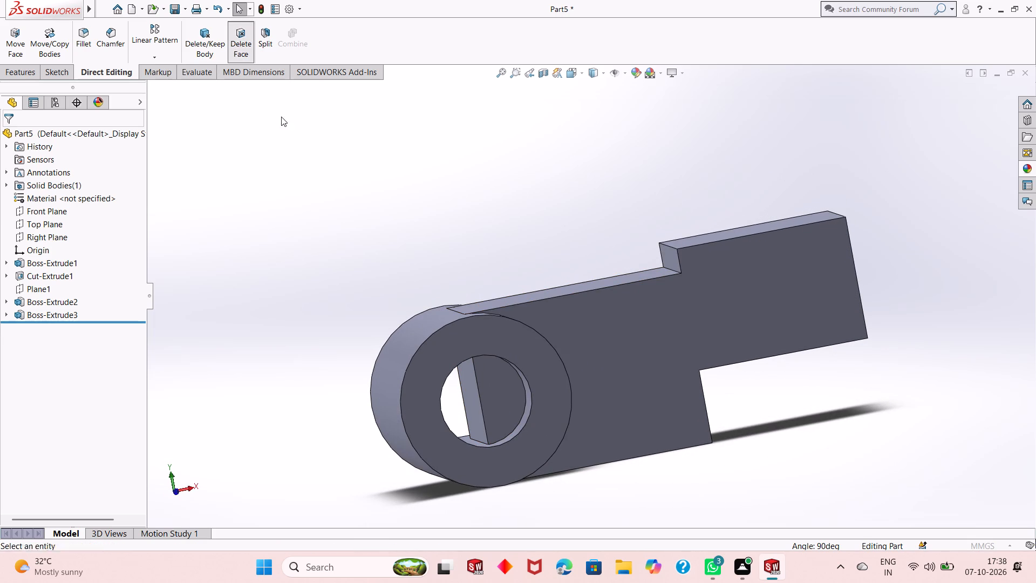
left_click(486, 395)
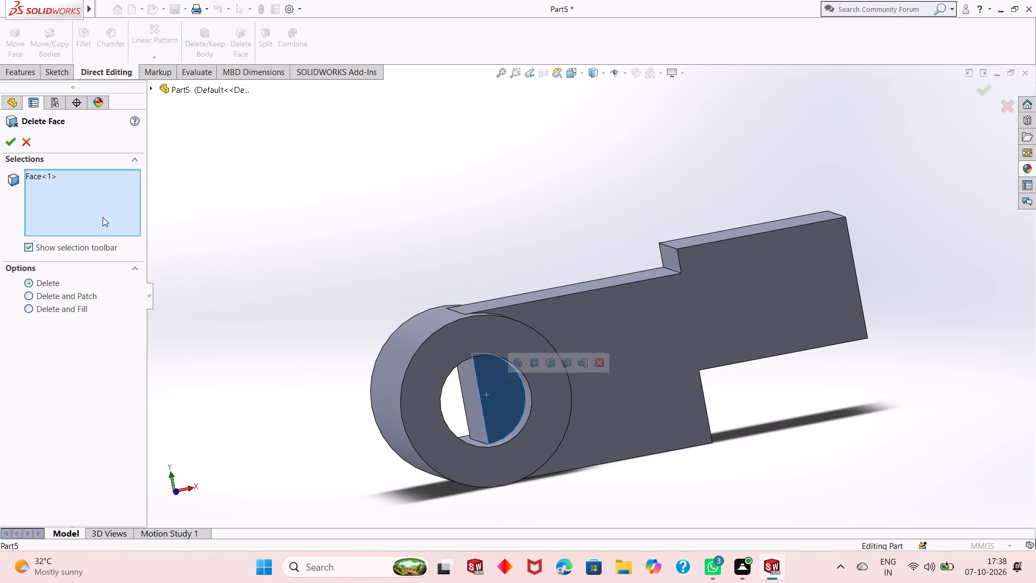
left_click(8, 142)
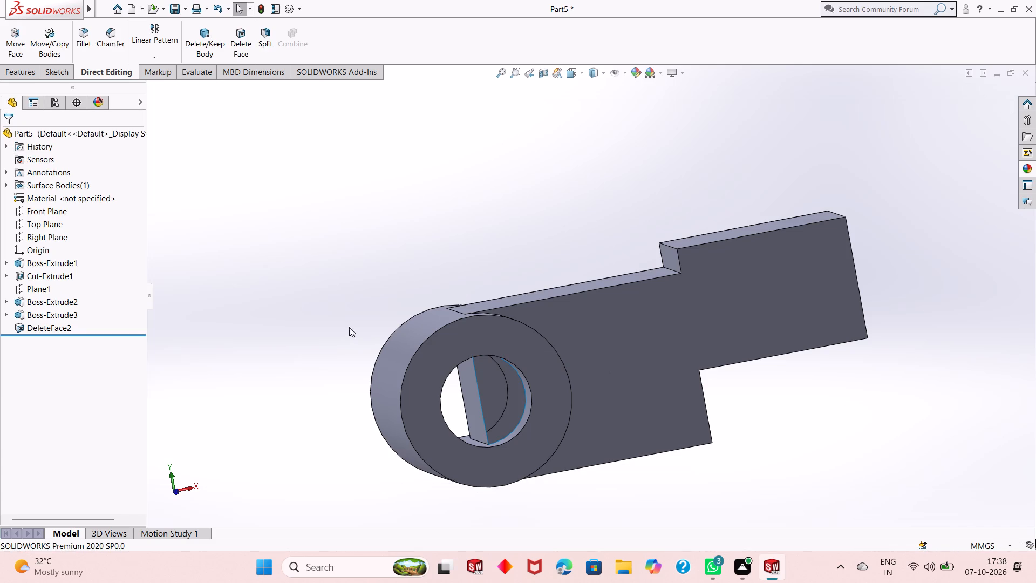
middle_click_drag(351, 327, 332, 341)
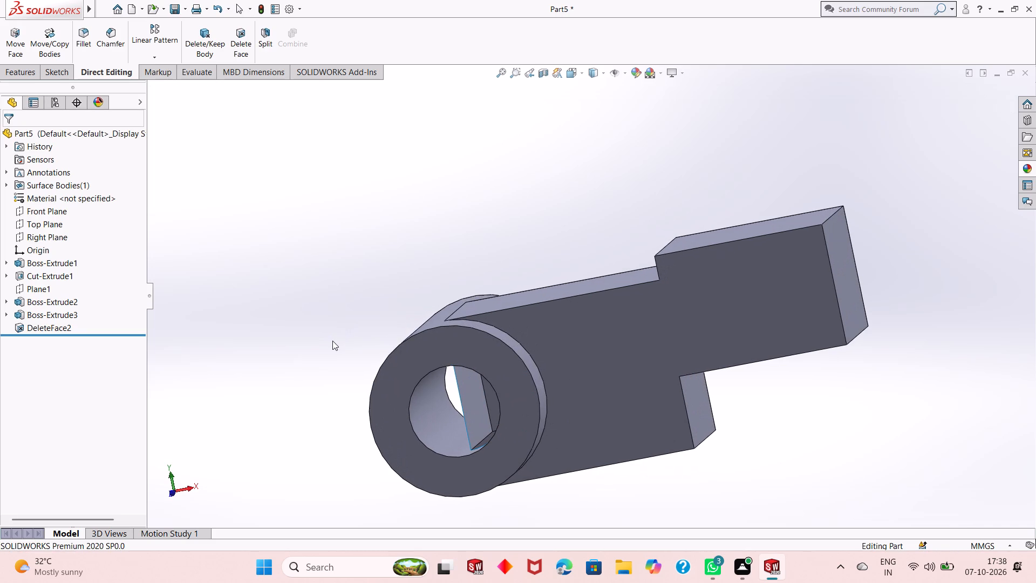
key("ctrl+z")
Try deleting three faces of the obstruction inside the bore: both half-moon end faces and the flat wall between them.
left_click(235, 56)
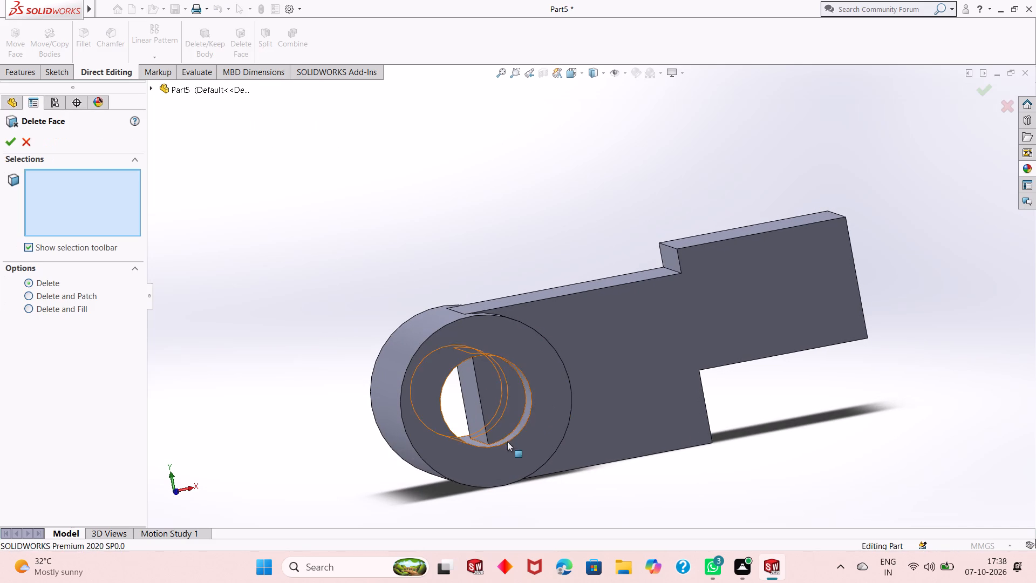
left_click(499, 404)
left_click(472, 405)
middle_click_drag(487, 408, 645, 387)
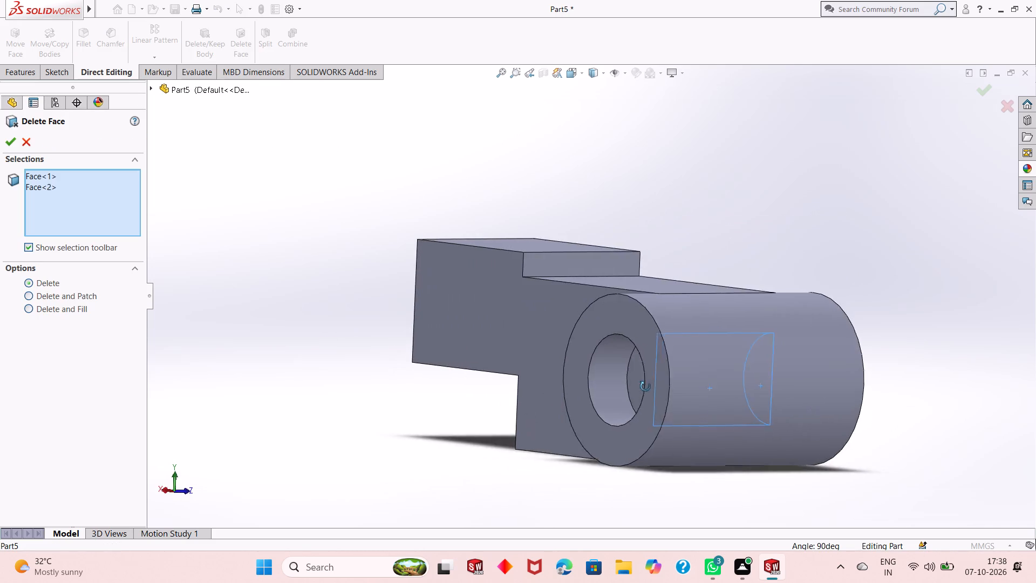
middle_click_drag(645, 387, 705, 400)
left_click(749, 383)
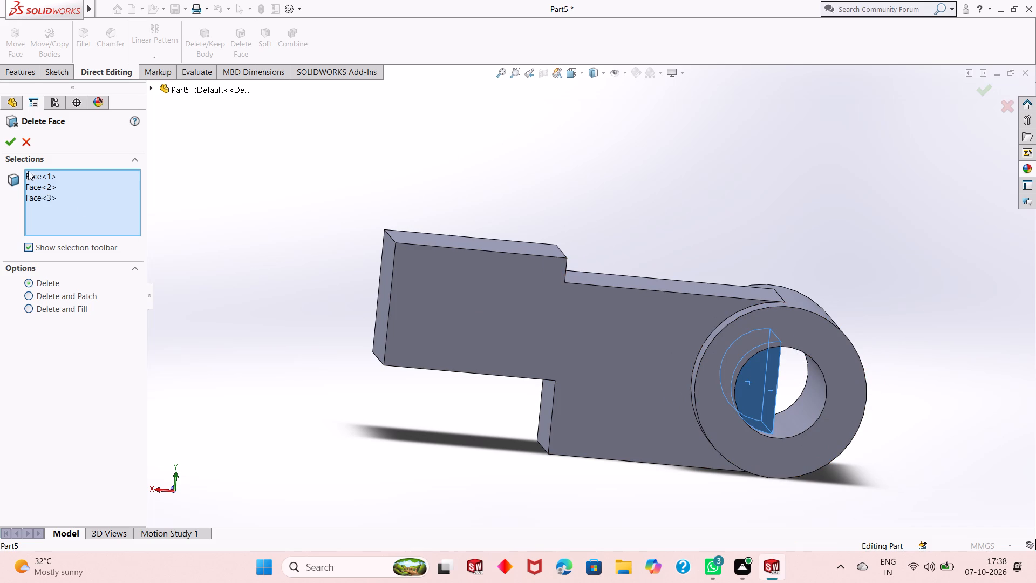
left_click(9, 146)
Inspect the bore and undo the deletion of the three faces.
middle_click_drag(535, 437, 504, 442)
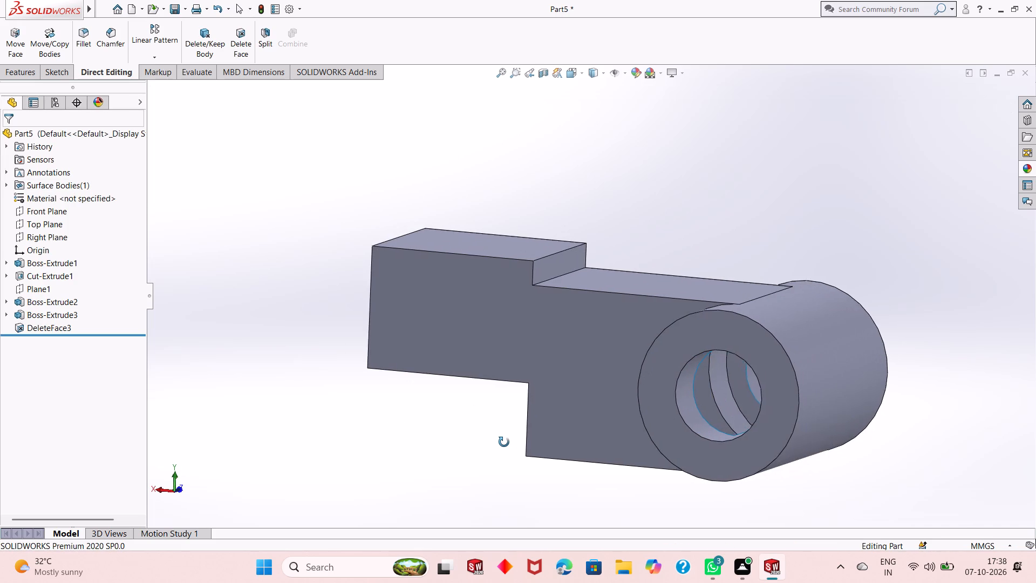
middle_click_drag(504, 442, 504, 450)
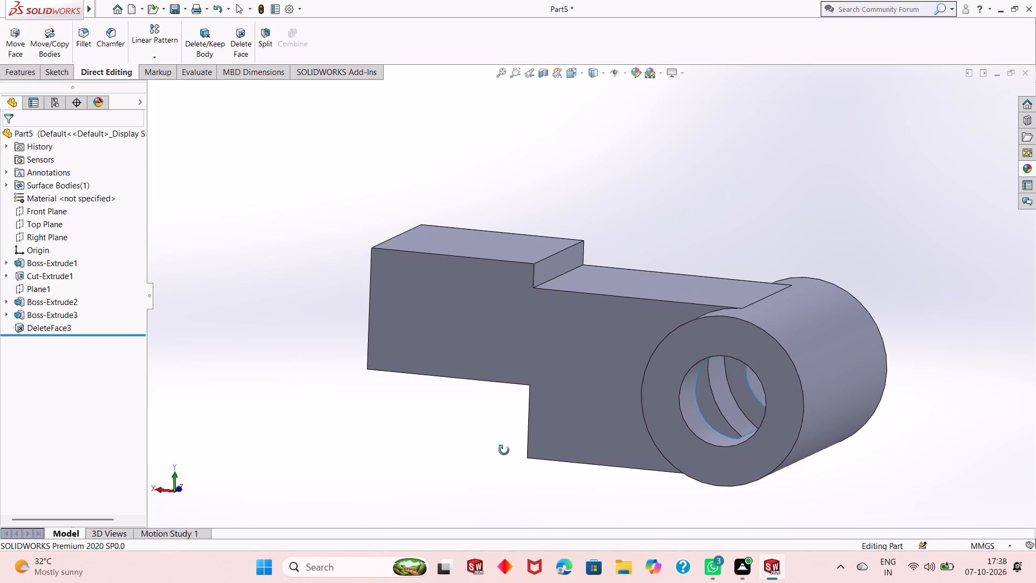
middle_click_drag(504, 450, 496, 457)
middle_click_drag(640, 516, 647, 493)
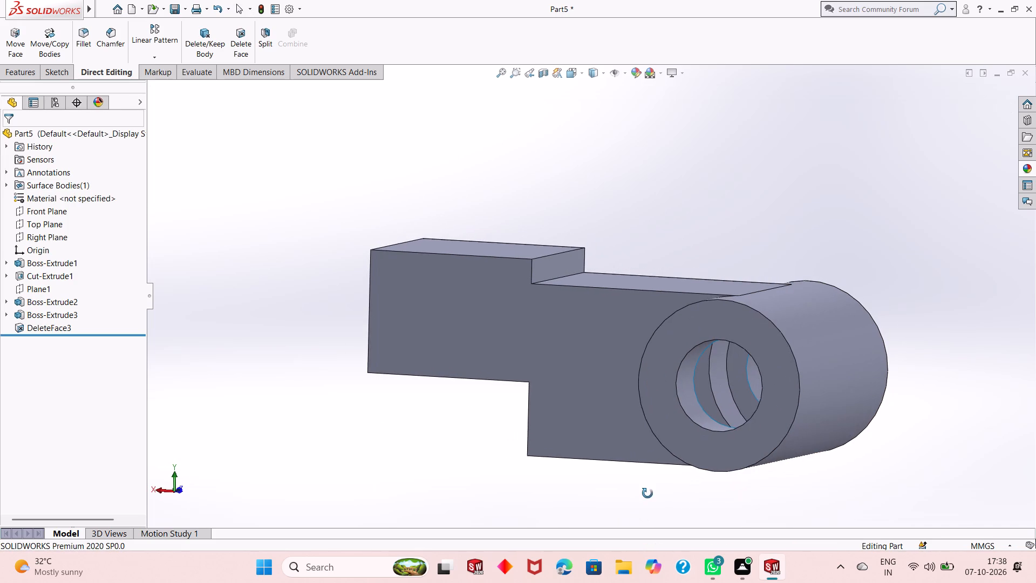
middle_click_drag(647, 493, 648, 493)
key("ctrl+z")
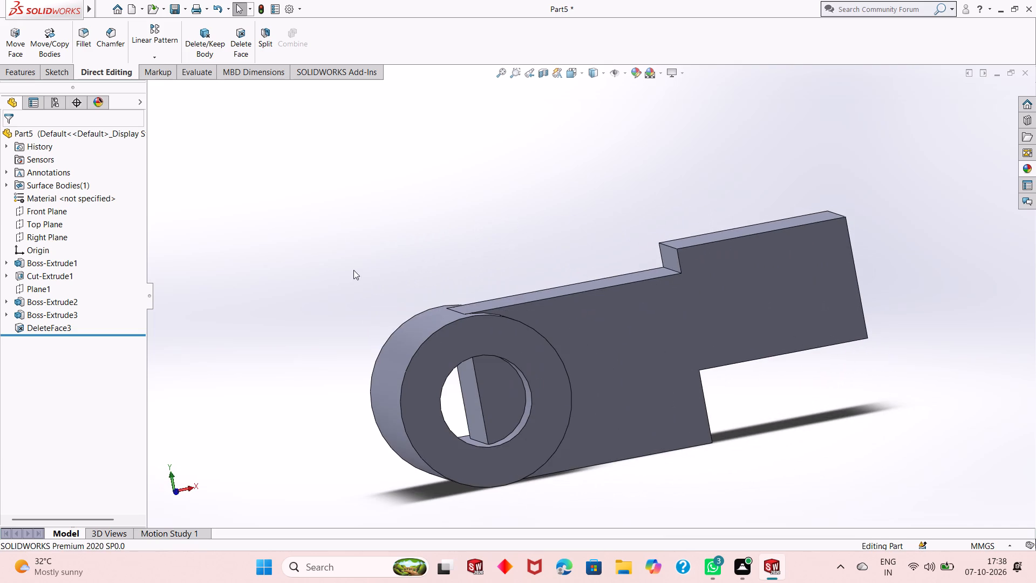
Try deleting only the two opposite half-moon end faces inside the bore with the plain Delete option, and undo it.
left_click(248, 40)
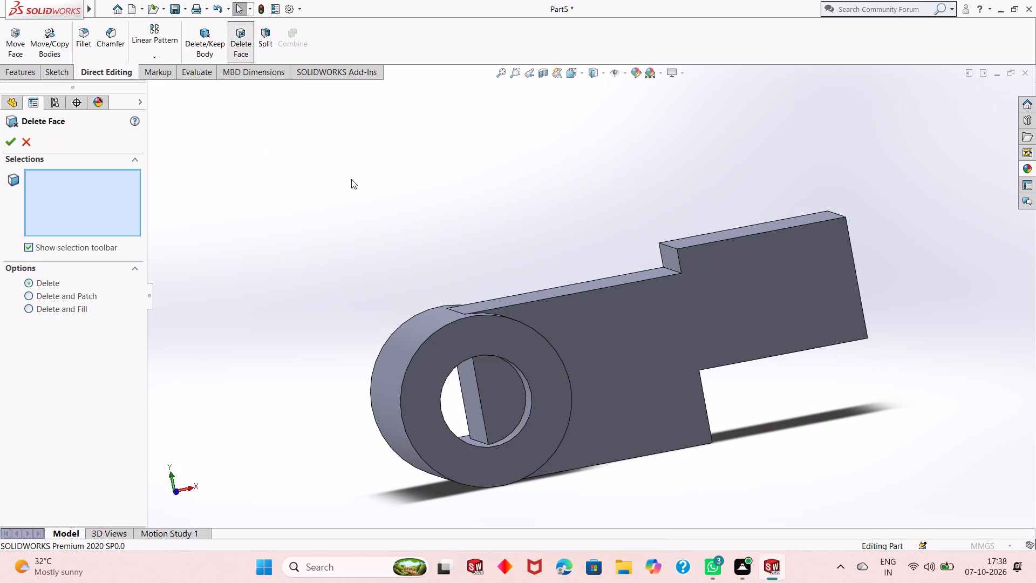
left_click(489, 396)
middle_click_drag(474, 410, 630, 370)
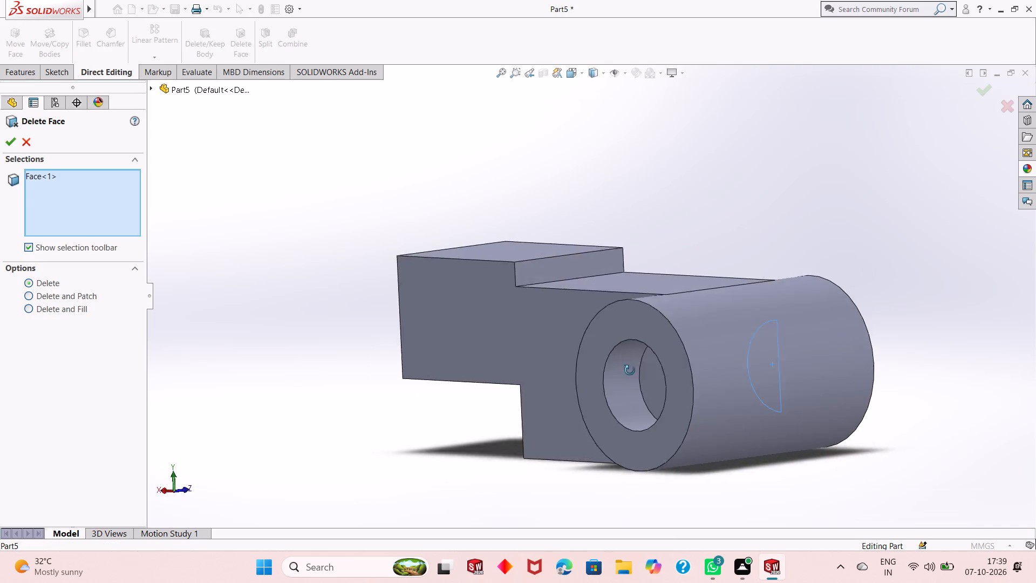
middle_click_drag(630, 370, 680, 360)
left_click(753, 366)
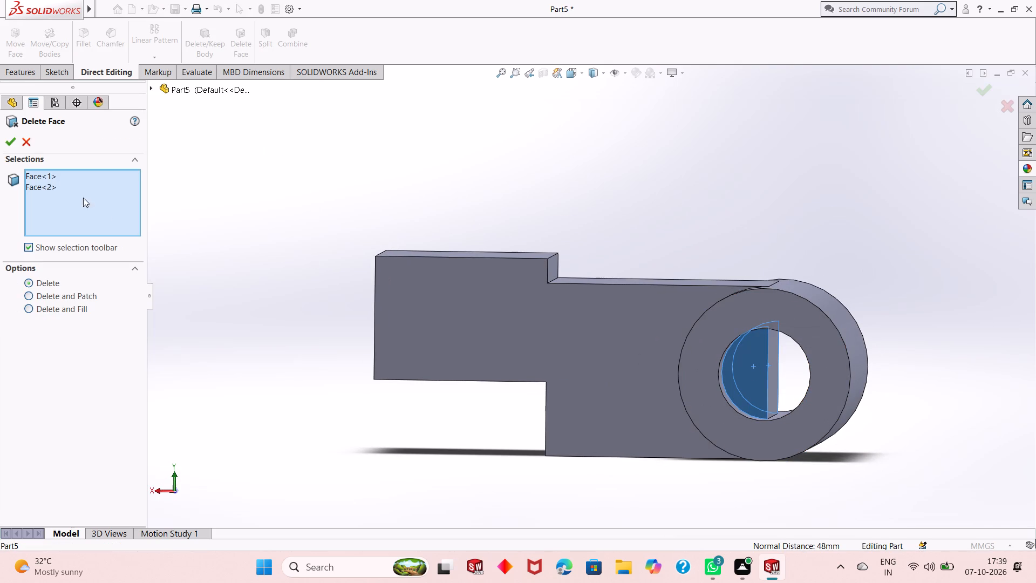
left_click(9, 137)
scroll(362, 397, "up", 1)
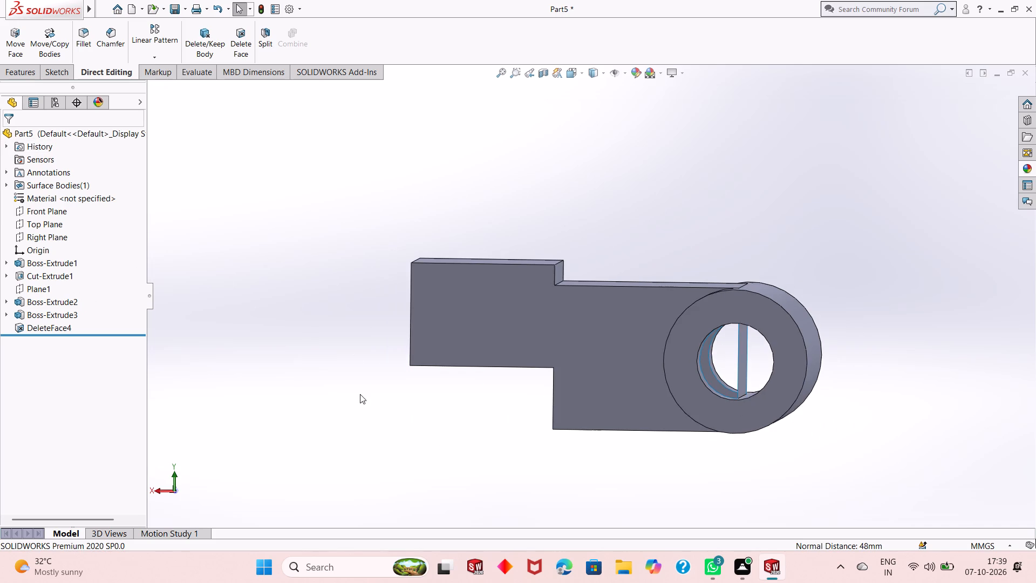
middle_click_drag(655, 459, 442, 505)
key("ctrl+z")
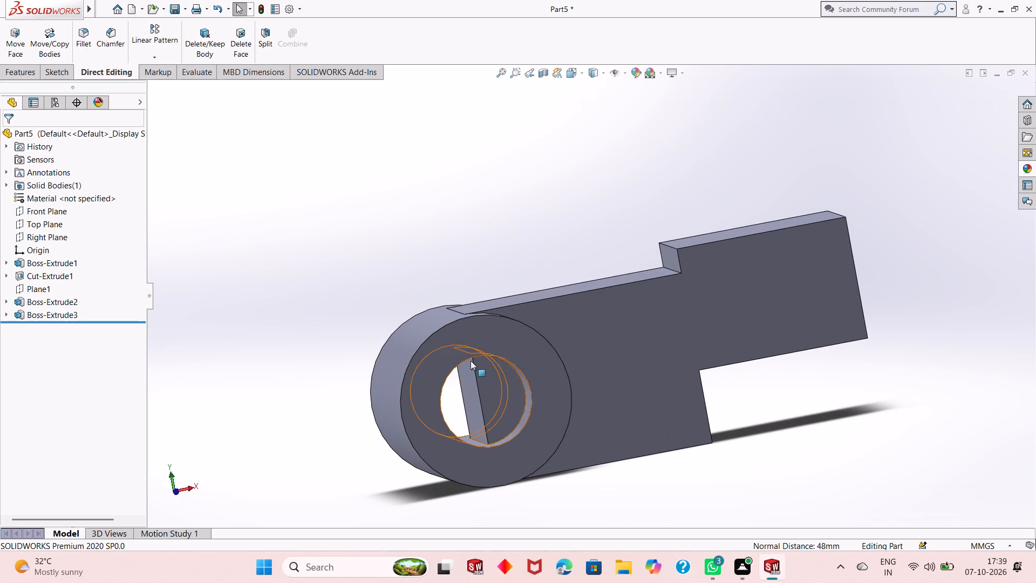
Delete only the flat wall face crossing the bore, using Delete Face with the plain Delete option.
middle_click_drag(484, 416, 512, 376)
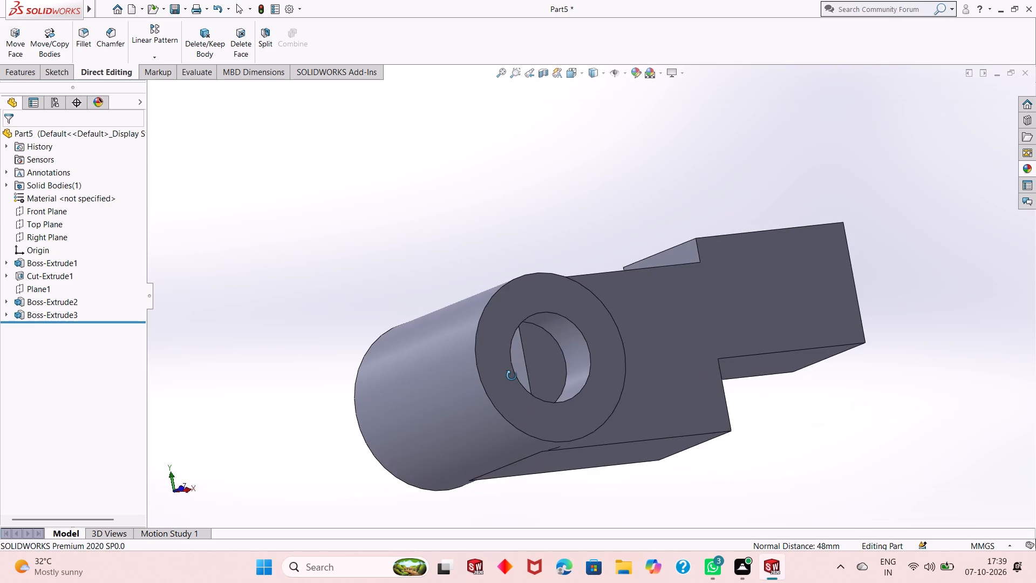
middle_click_drag(512, 376, 479, 414)
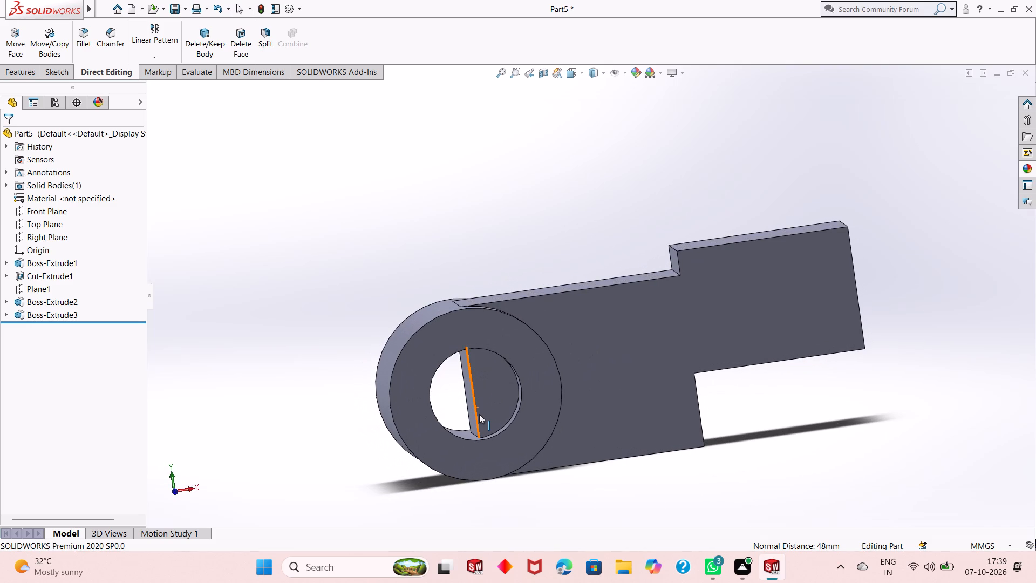
left_click(240, 51)
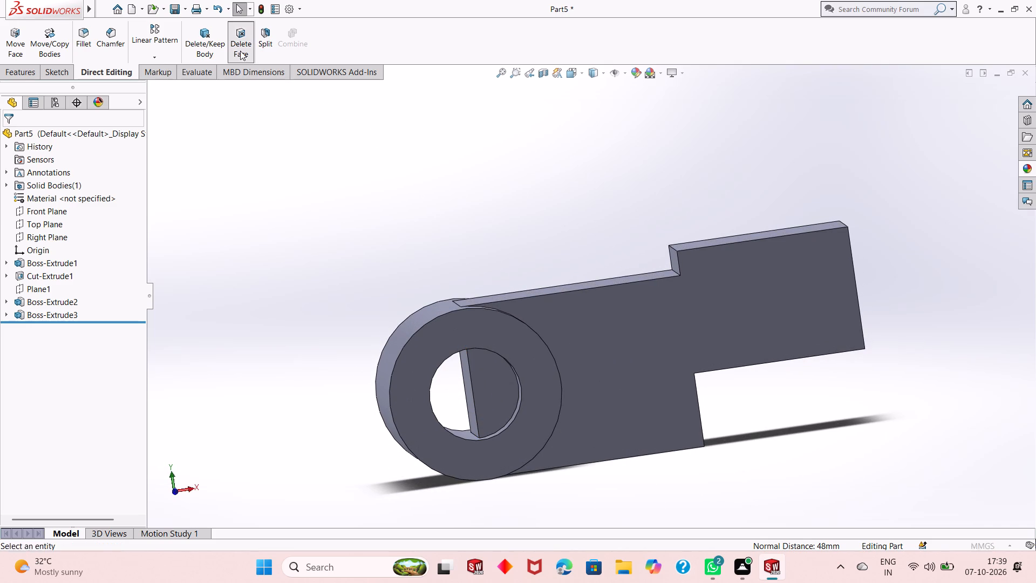
left_click(469, 393)
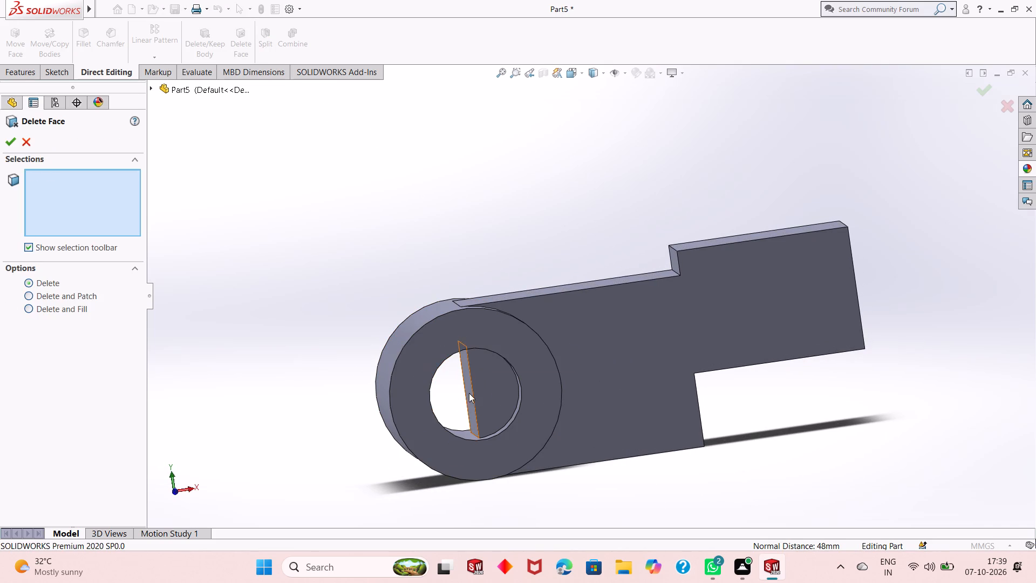
left_click(10, 143)
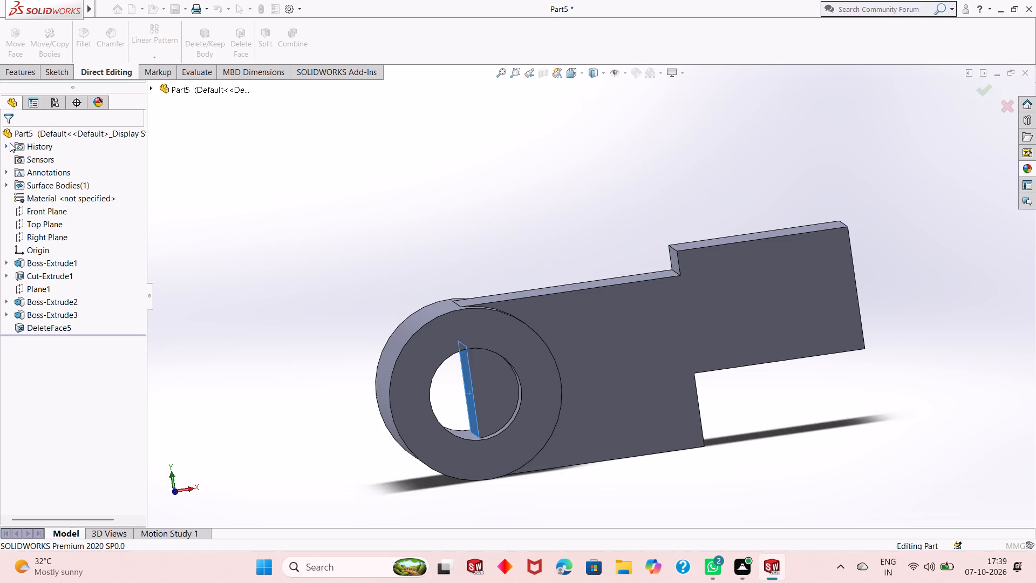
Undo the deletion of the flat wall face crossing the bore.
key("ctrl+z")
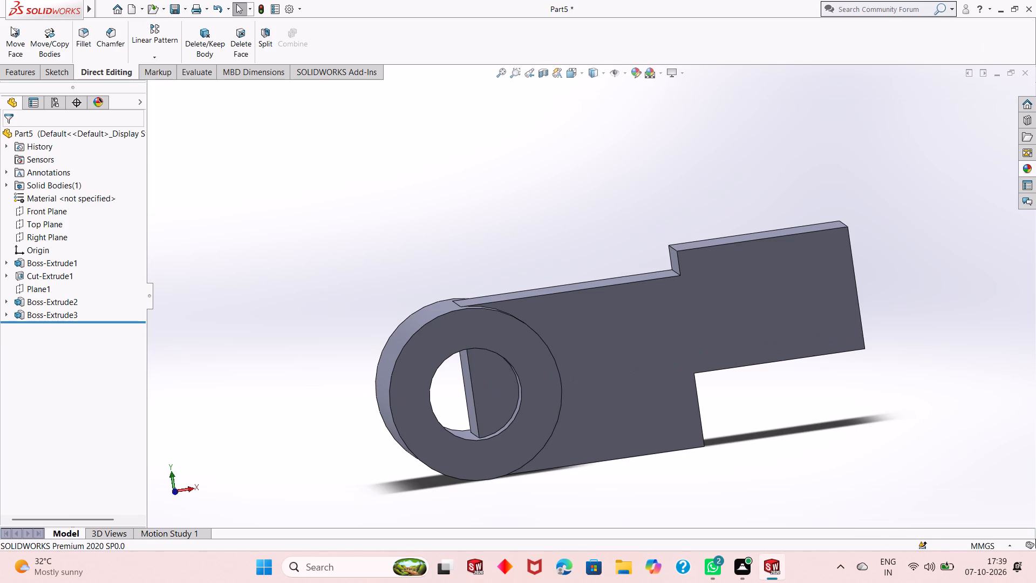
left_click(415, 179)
Delete both half-moon end faces and the flat wall between them inside the bore, using Delete Face with Delete and Patch.
left_click(241, 47)
left_click(489, 371)
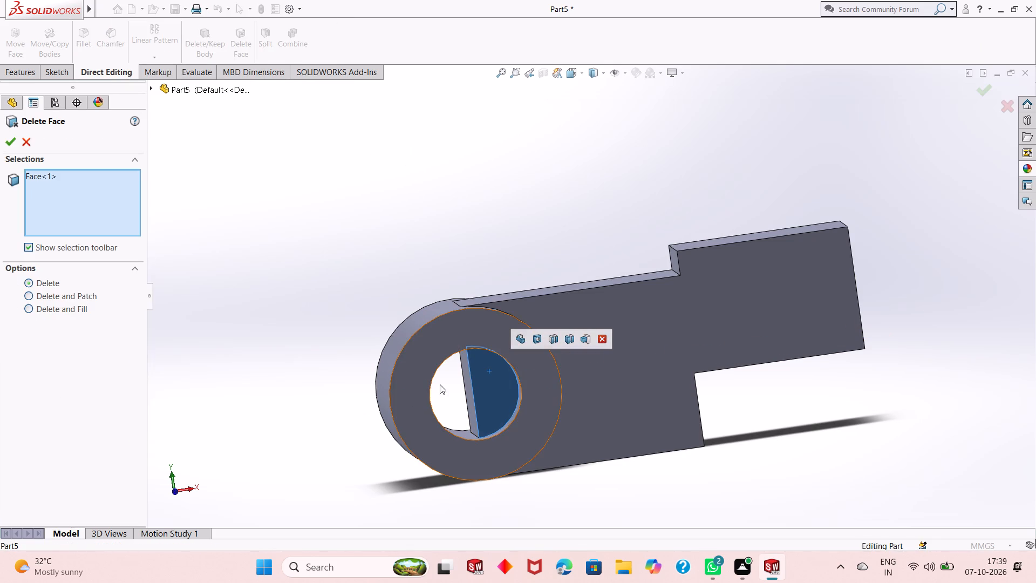
left_click(466, 387)
scroll(348, 376, "up", 1)
middle_click_drag(347, 376, 497, 430)
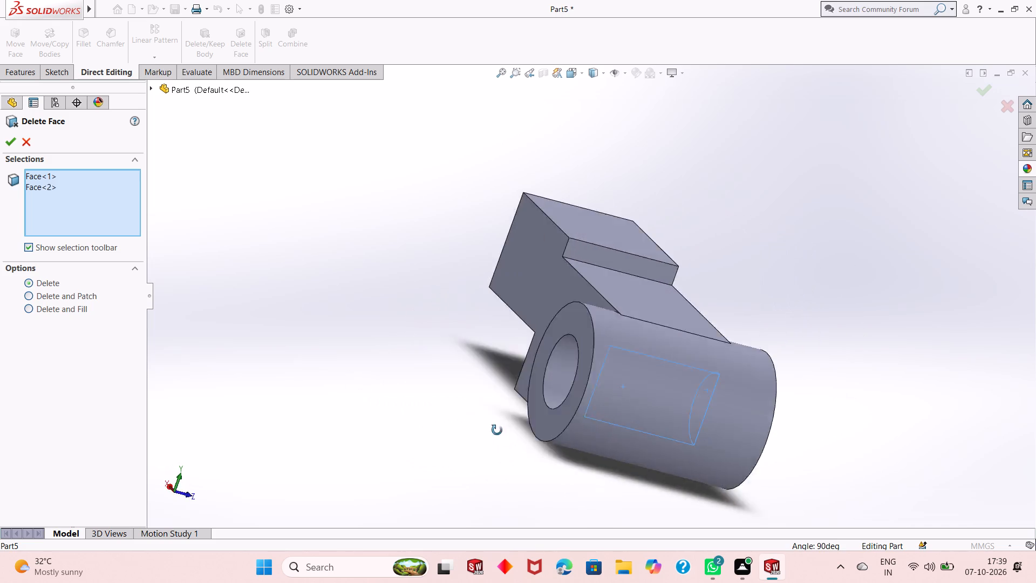
middle_click_drag(497, 430, 530, 438)
left_click(671, 407)
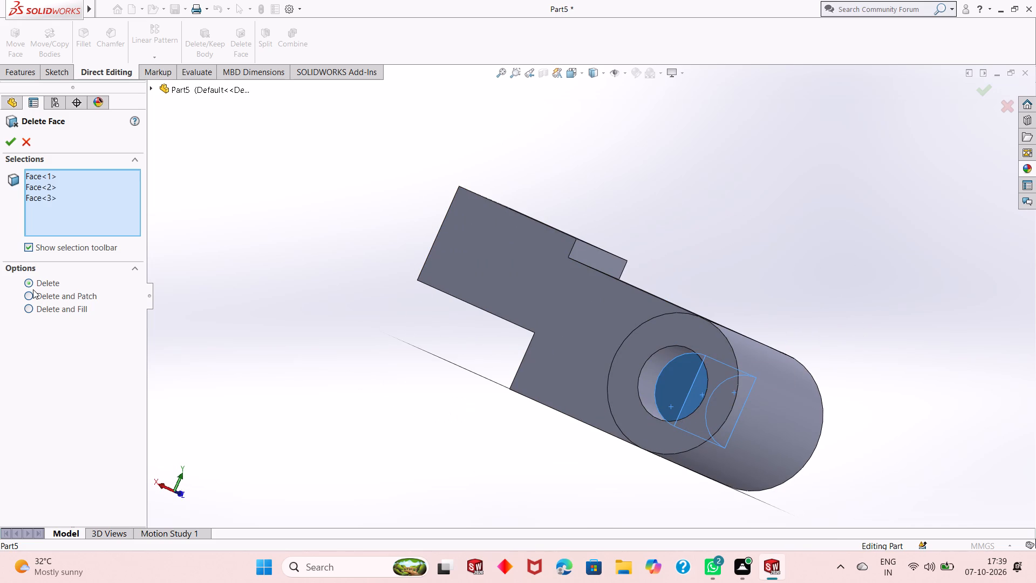
left_click(32, 289)
left_click(31, 295)
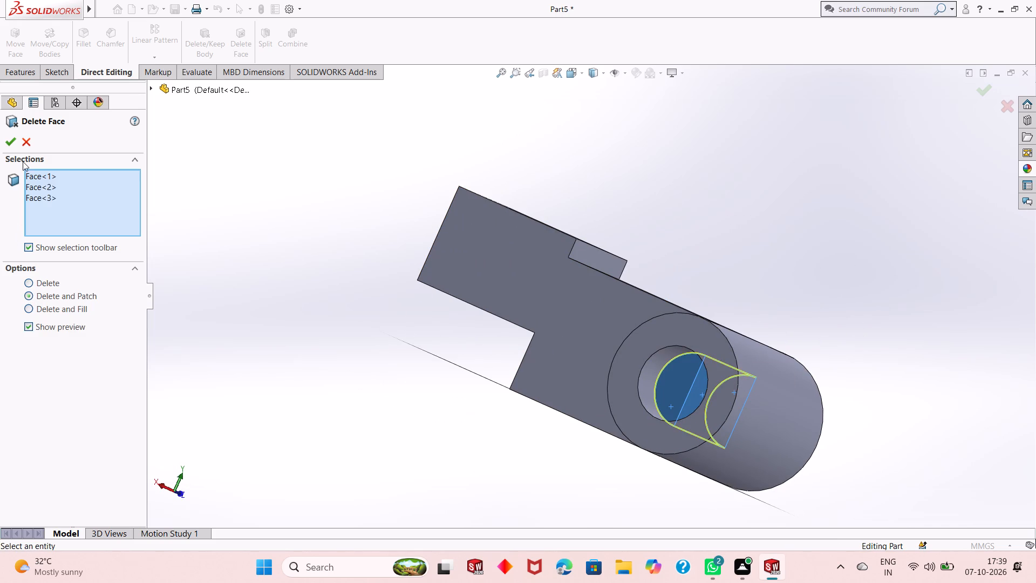
left_click(11, 145)
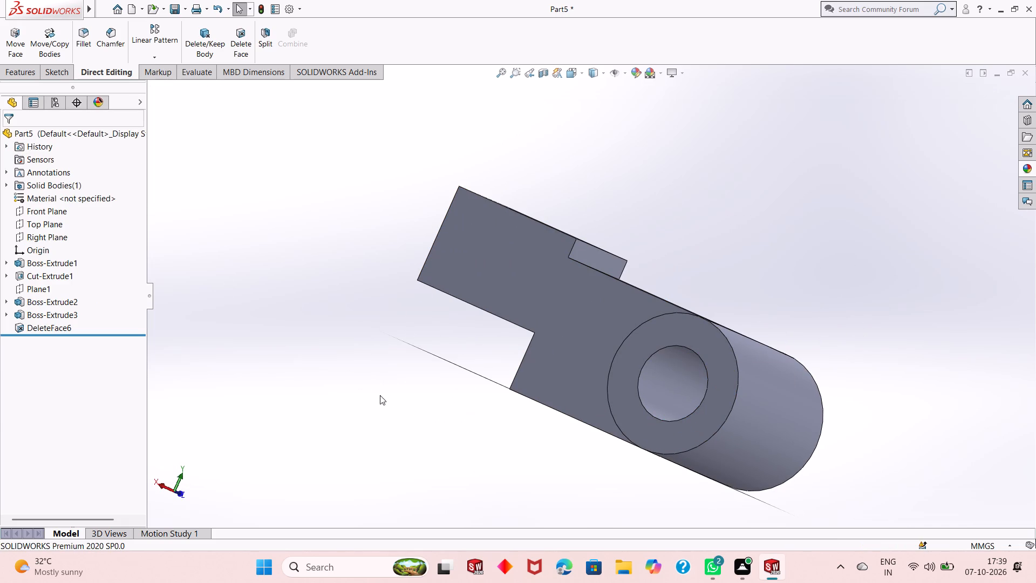
Inspect the bore and both attached blocks from several angles.
middle_click_drag(377, 396, 201, 409)
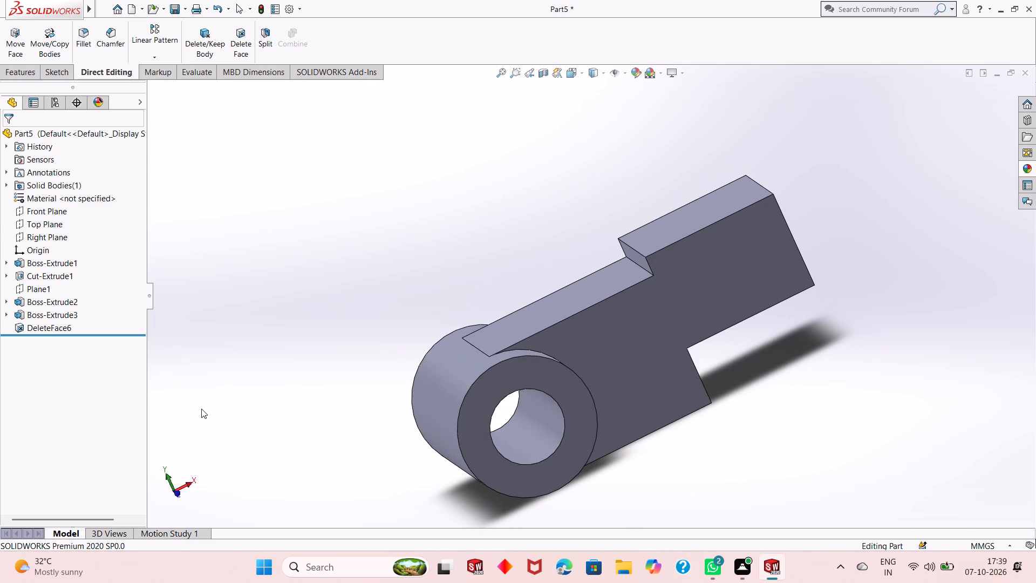
middle_click_drag(405, 422, 403, 302)
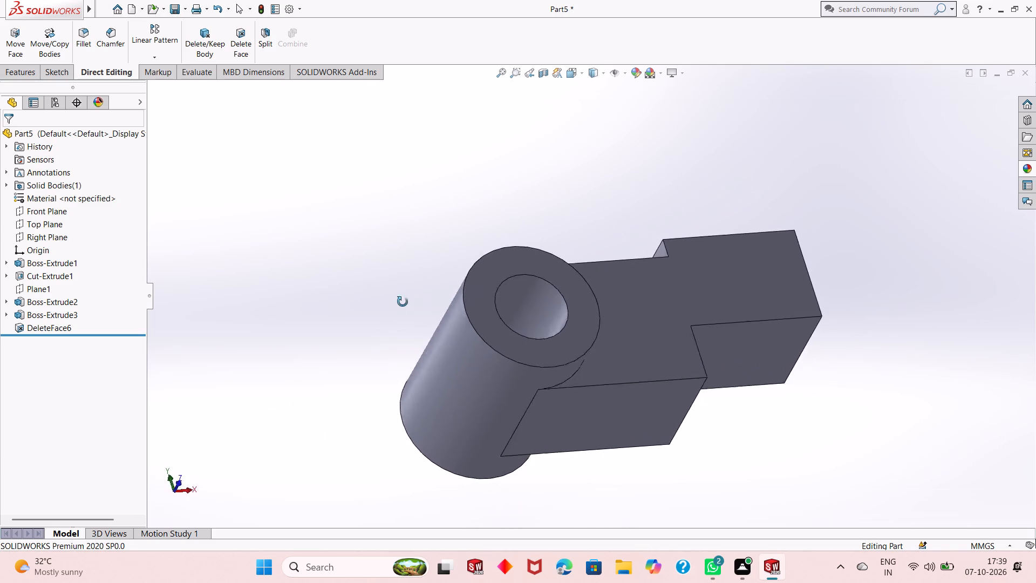
middle_click_drag(403, 302, 383, 418)
scroll(383, 423, "up", 3)
scroll(692, 319, "up", 1)
scroll(691, 320, "down", 2)
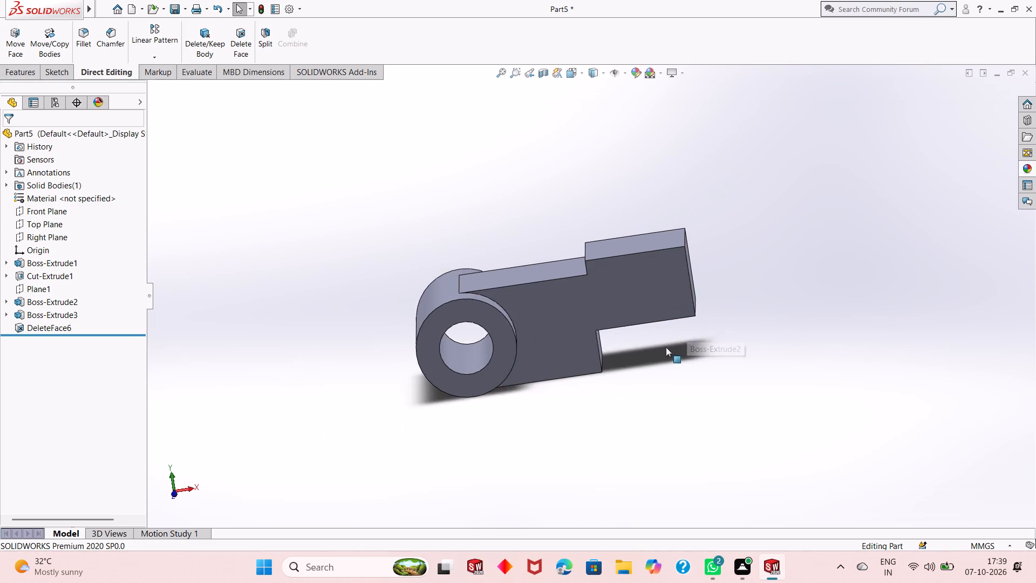
scroll(666, 347, "down", 2)
middle_click_drag(434, 487, 446, 445)
scroll(446, 445, "up", 2)
scroll(488, 219, "up", 3)
scroll(496, 235, "down", 2)
scroll(710, 346, "up", 1)
scroll(688, 320, "down", 1)
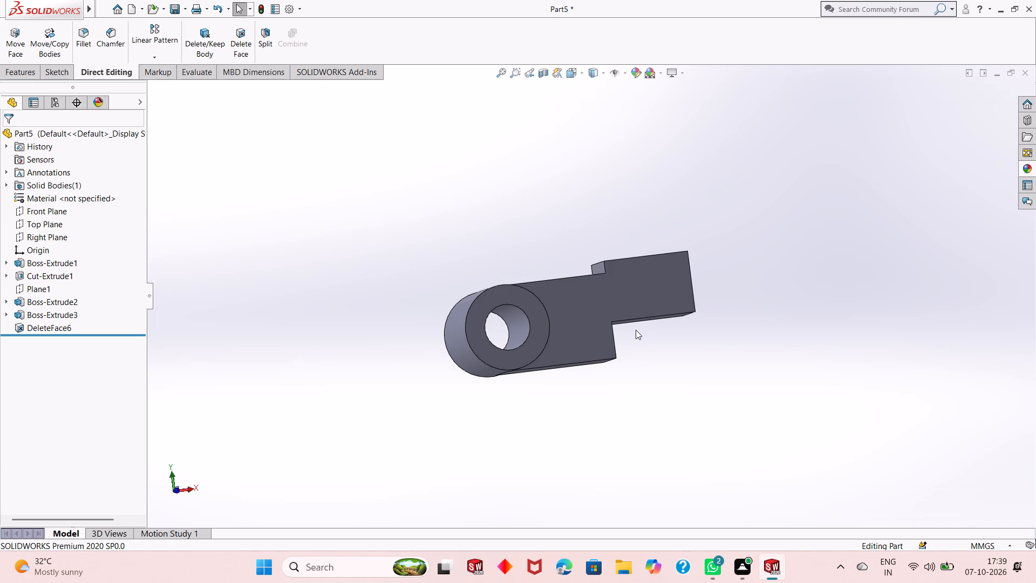
scroll(718, 281, "down", 1)
On the block's front face, sketch connected lines about 15.5 mm up from the end block's lower edge, 51 mm across, and 39.5 mm down to the block's lower edge.
middle_click_drag(591, 301, 569, 351)
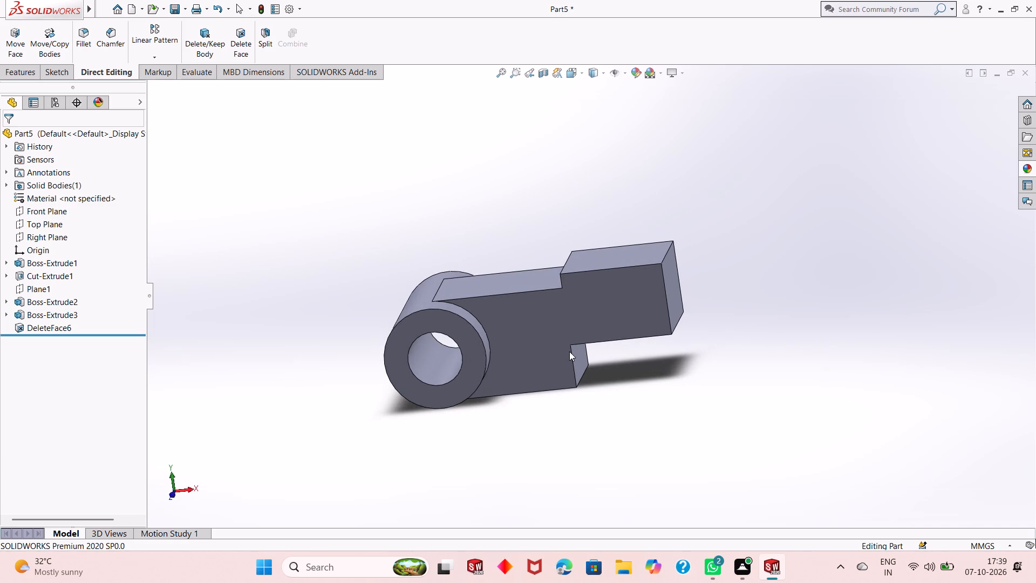
scroll(570, 340, "down", 1)
left_click(561, 338)
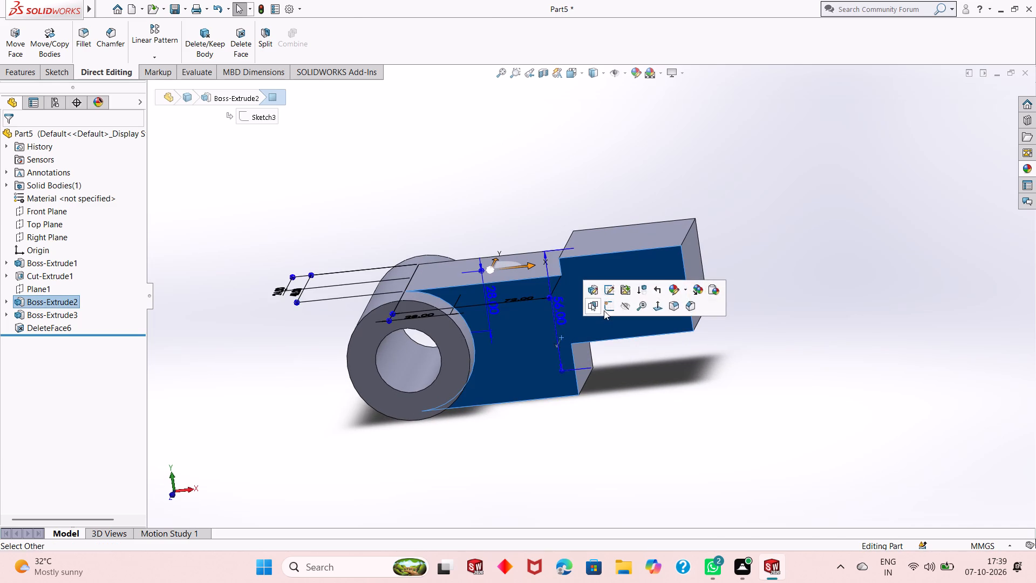
left_click(604, 310)
key("ctrl+8")
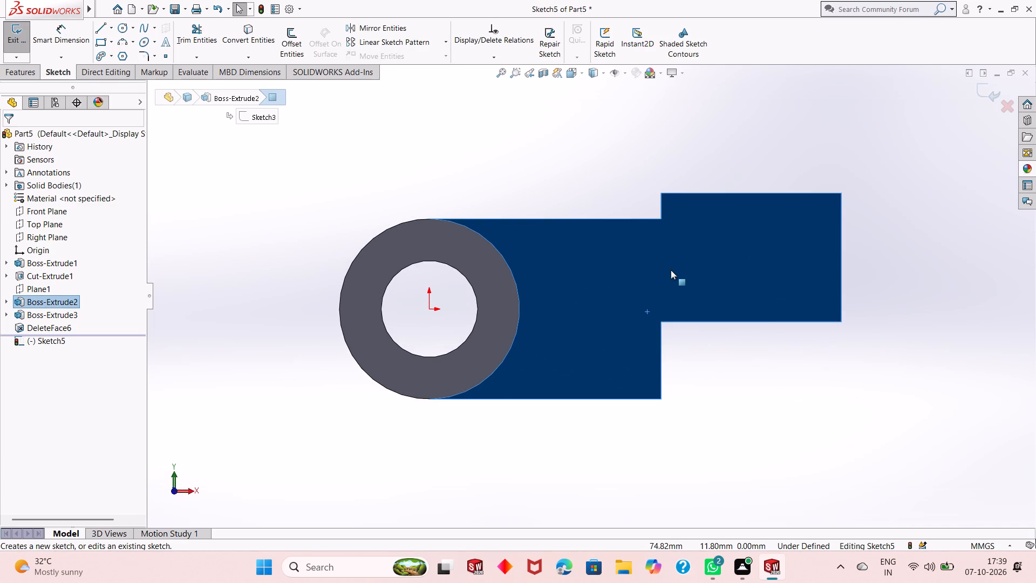
key("Escape")
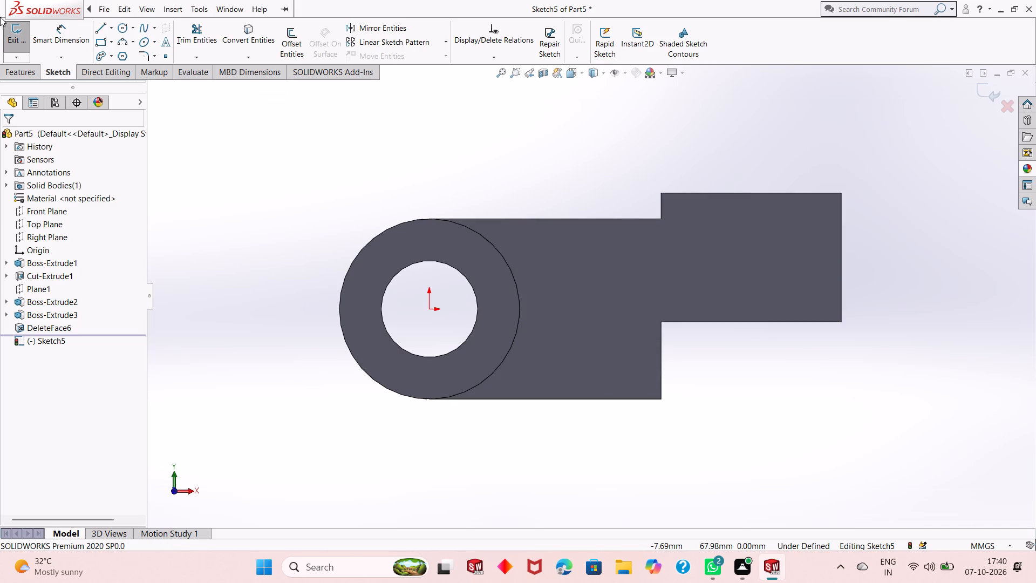
left_click(101, 31)
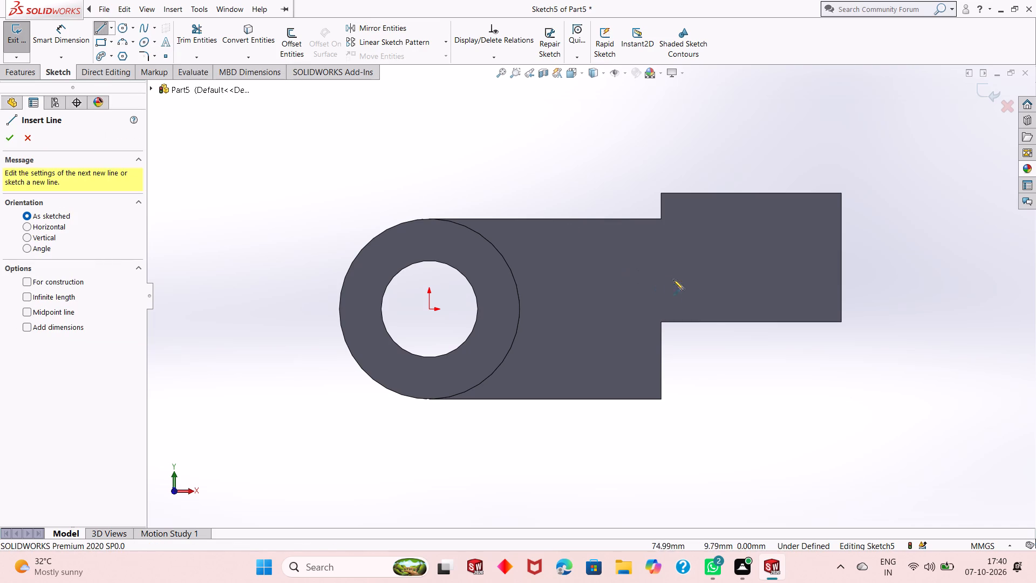
left_click(708, 322)
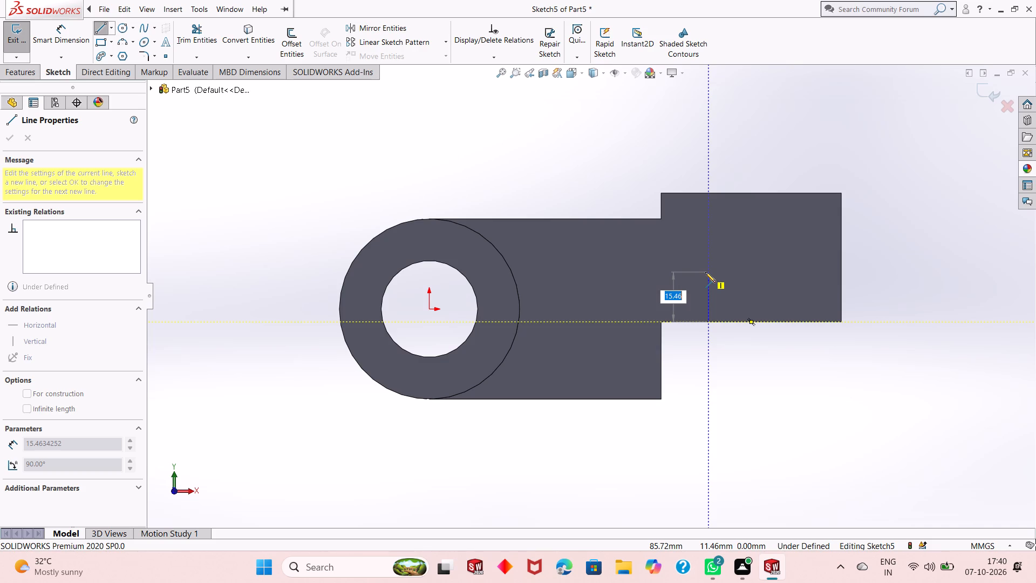
left_click(705, 272)
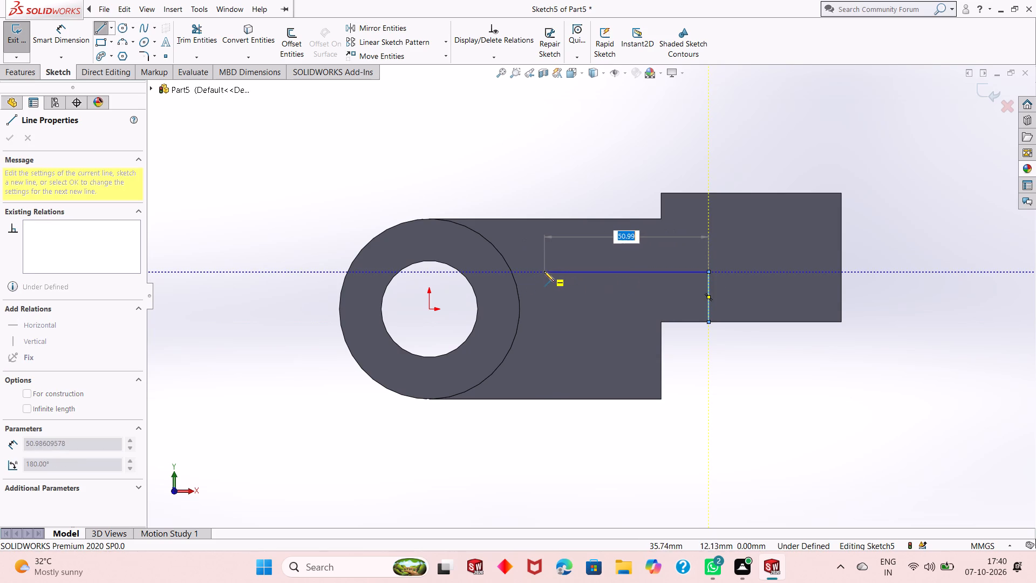
left_click(543, 272)
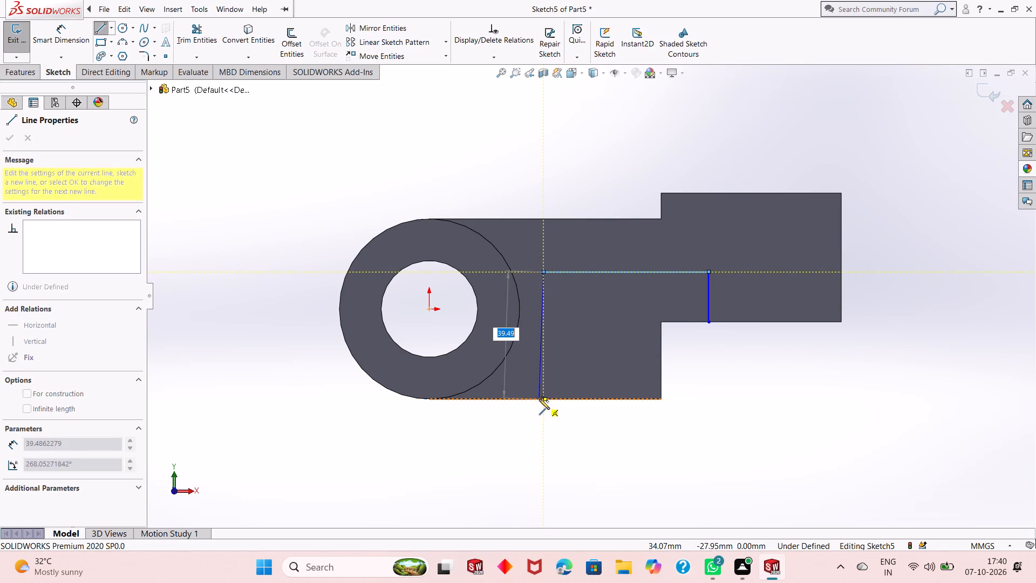
left_click(543, 398)
key("Escape")
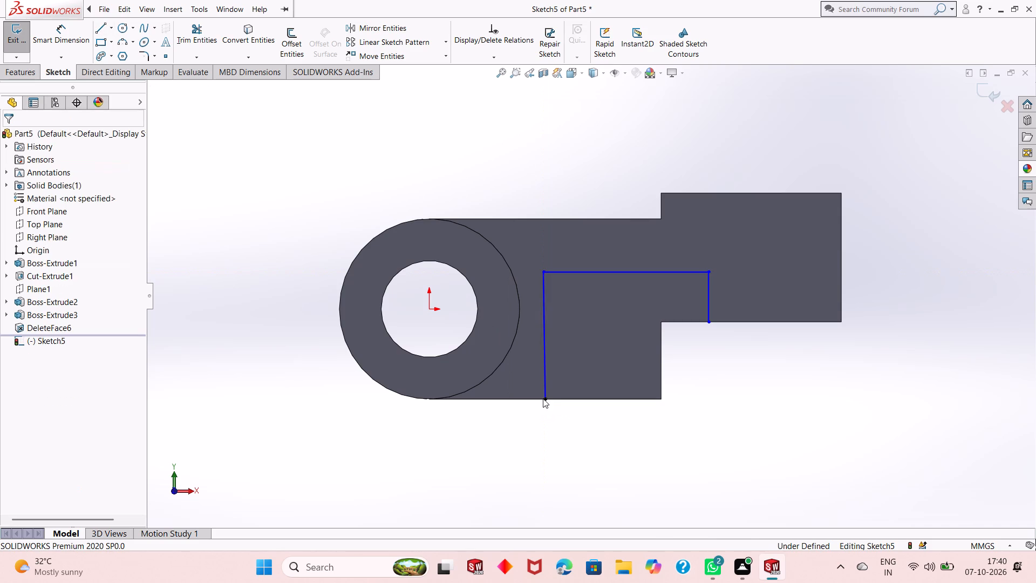
key("Escape")
key("Escape")
Delete the slightly slanted long line on the bore side of the sketch profile.
scroll(588, 383, "down", 2)
scroll(575, 364, "up", 1)
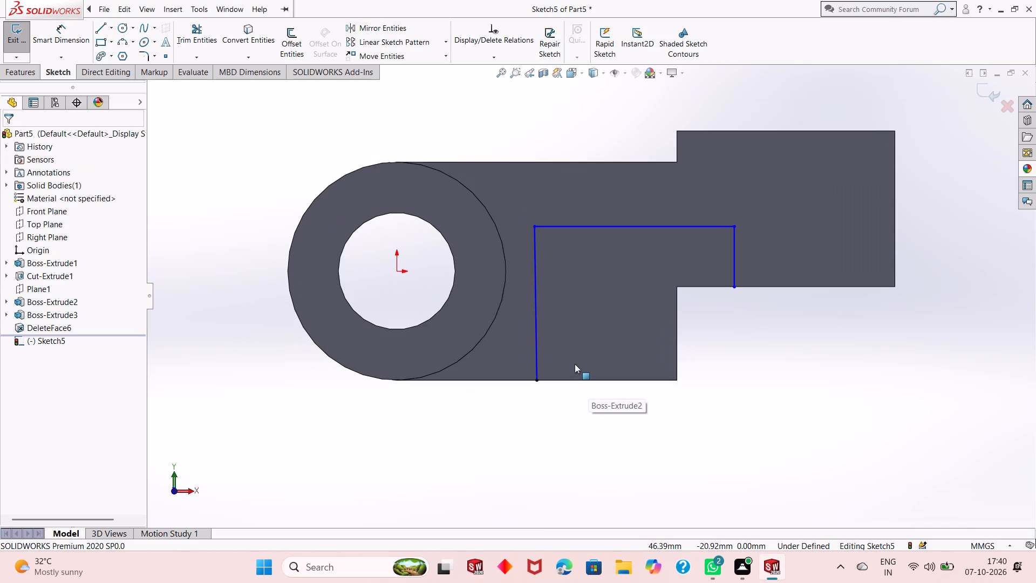
scroll(597, 329, "down", 2)
scroll(597, 329, "up", 1)
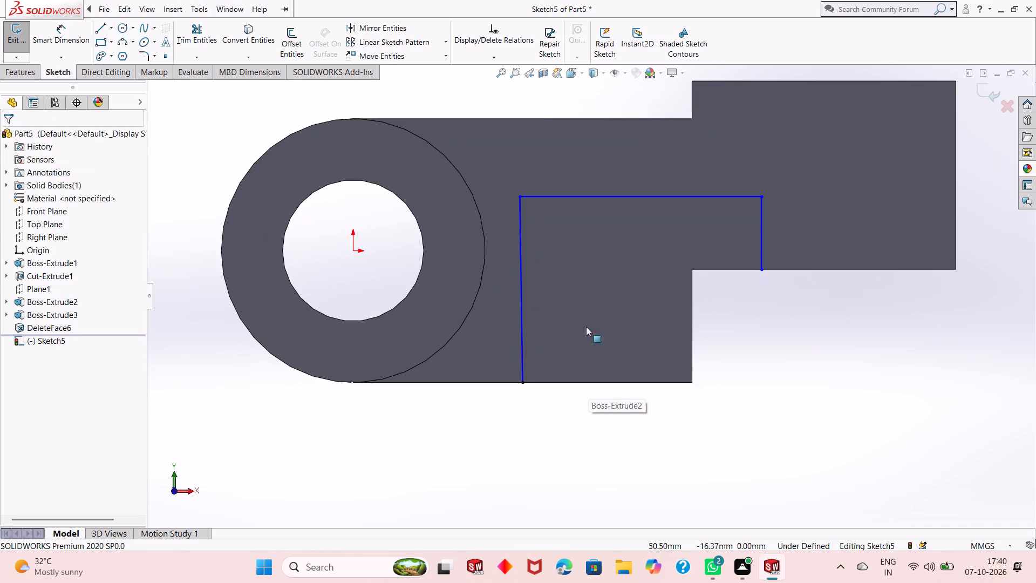
left_click(523, 352)
right_click(771, 346)
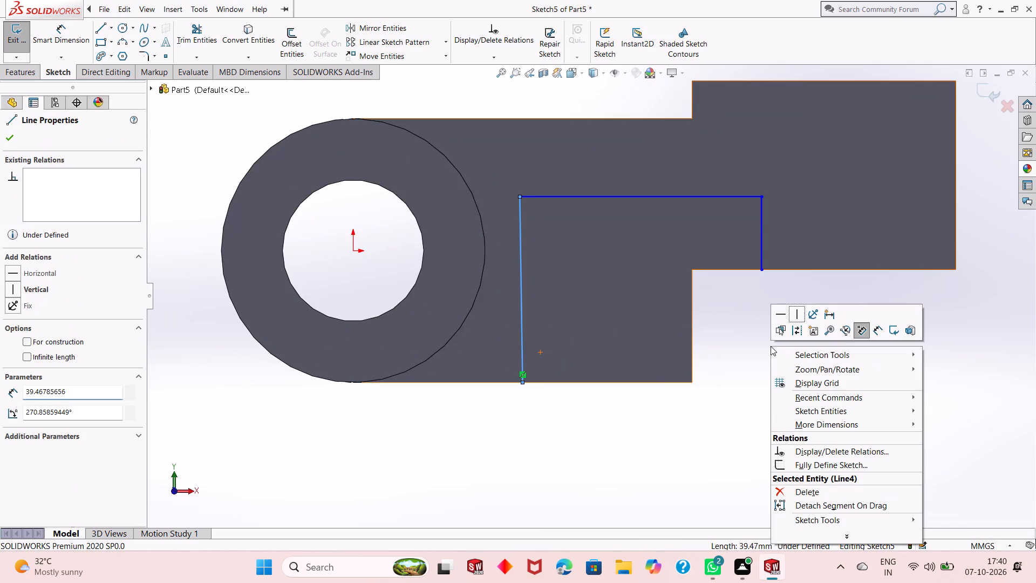
left_click(805, 493)
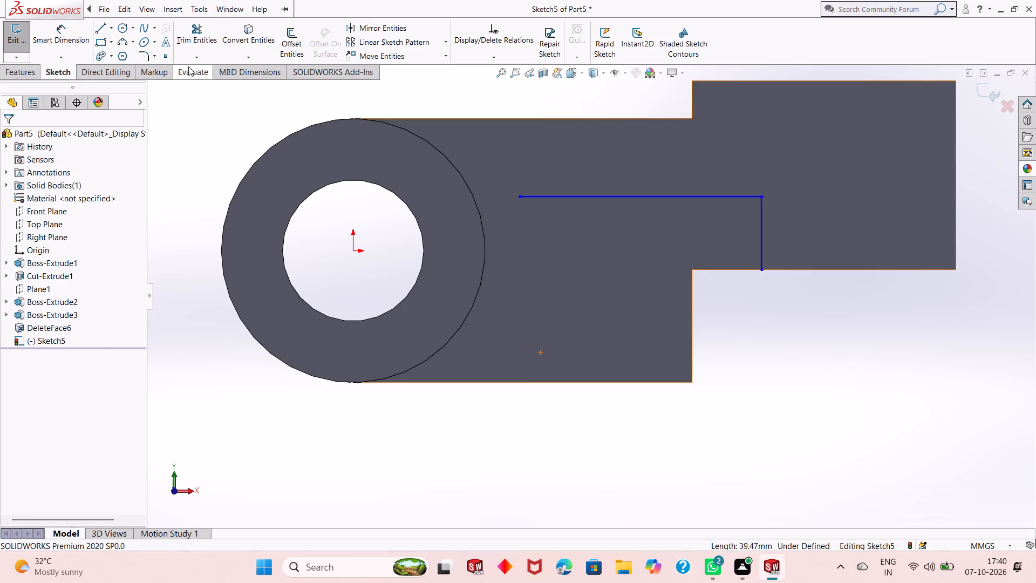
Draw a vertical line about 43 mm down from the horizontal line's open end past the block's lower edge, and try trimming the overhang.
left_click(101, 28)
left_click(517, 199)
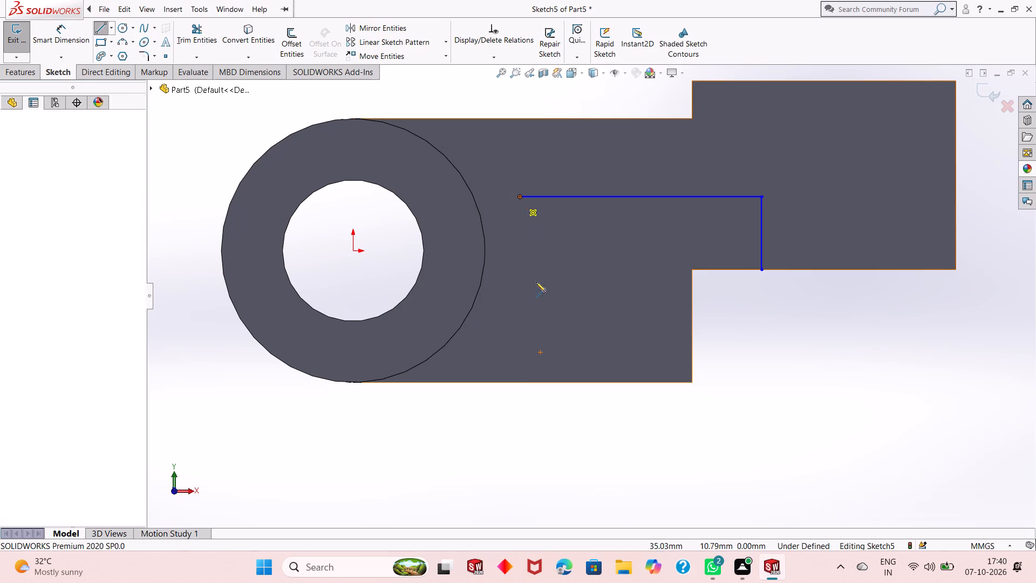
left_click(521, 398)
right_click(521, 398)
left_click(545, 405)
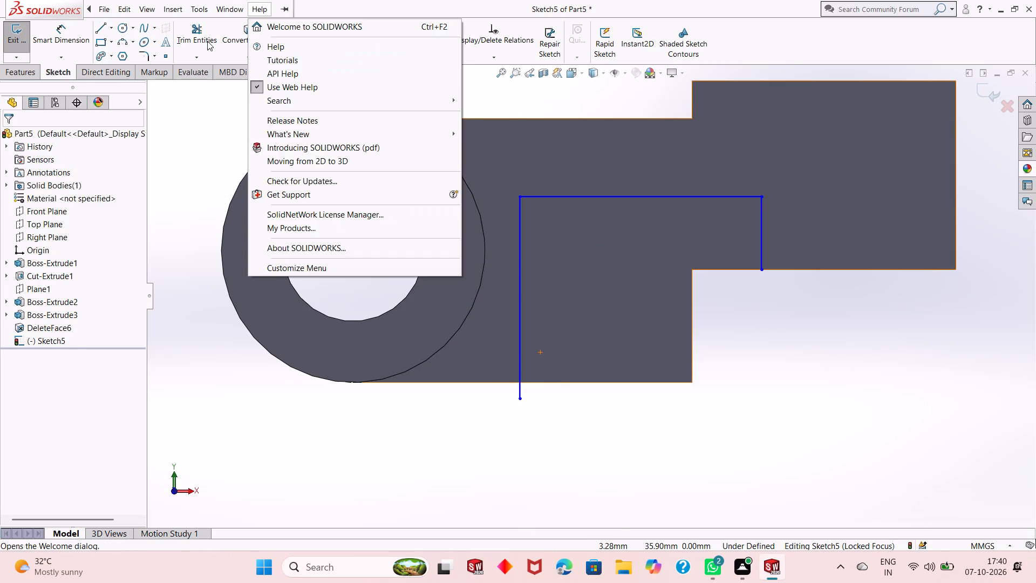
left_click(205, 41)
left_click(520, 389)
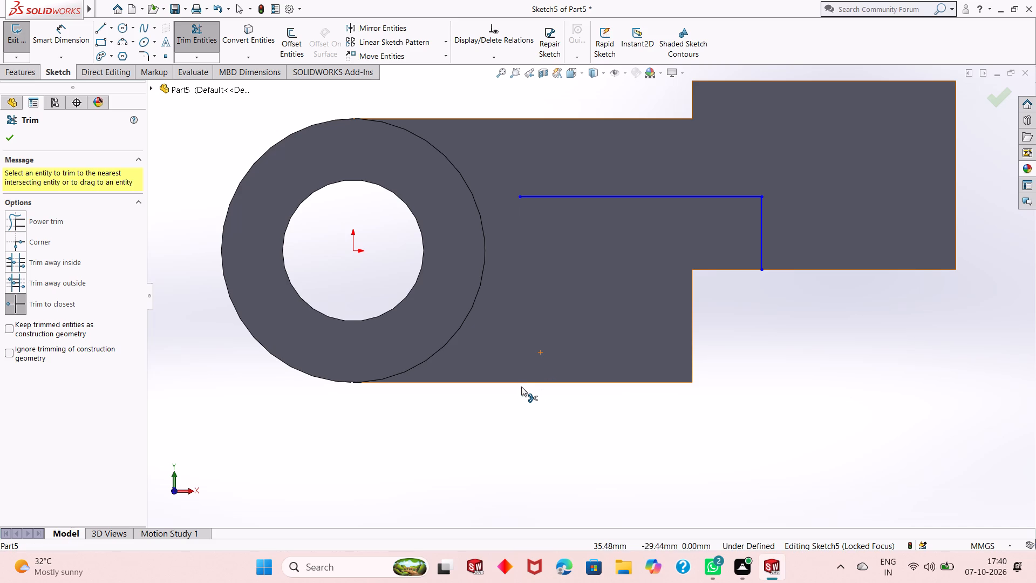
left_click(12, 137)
Draw a vertical line about 39.5 mm long from the horizontal line's open end down to the block's lower edge.
left_click(98, 25)
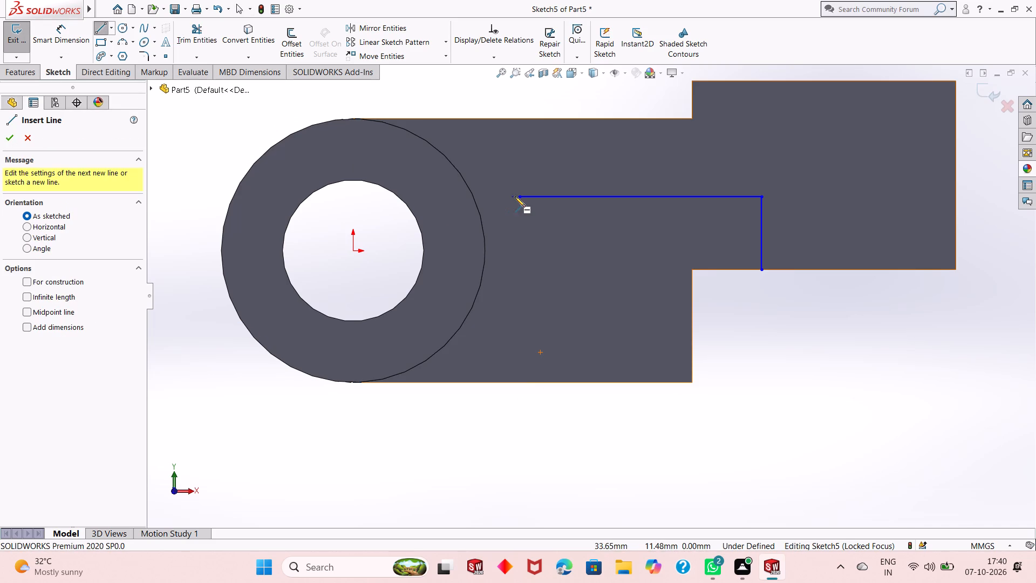
left_click(519, 198)
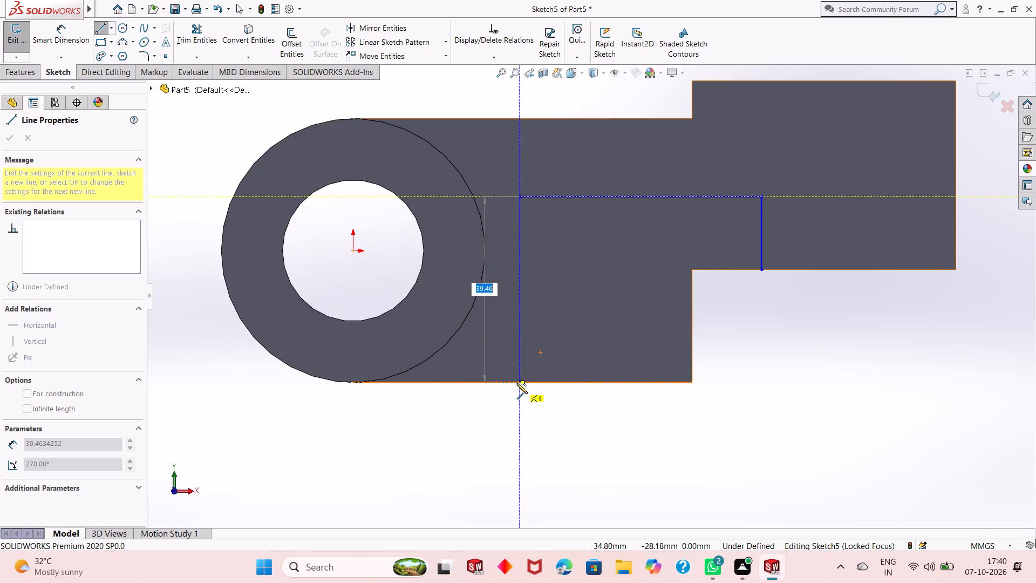
scroll(517, 383, "up", 2)
scroll(540, 357, "down", 7)
scroll(595, 272, "down", 7)
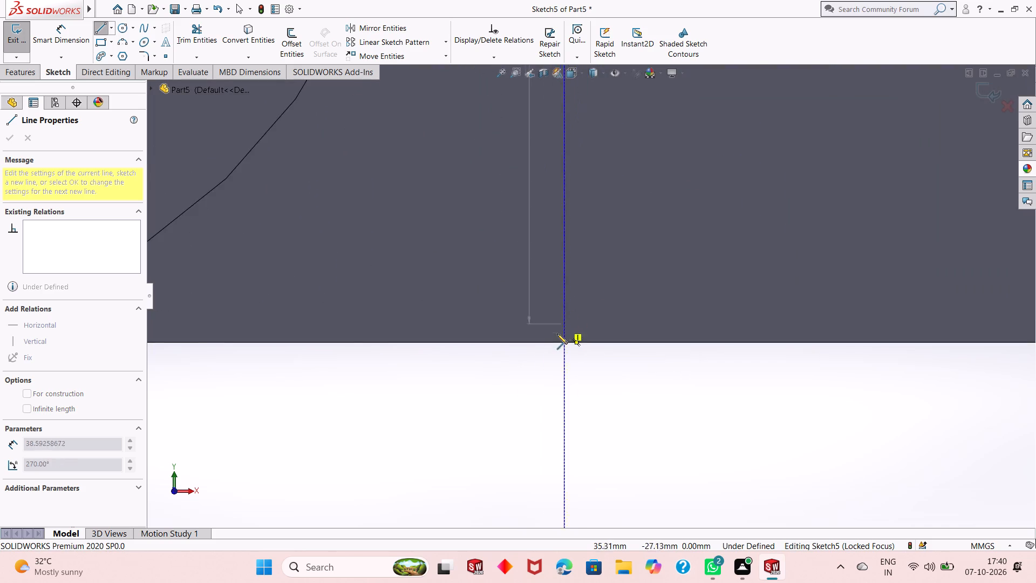
scroll(557, 334, "down", 1)
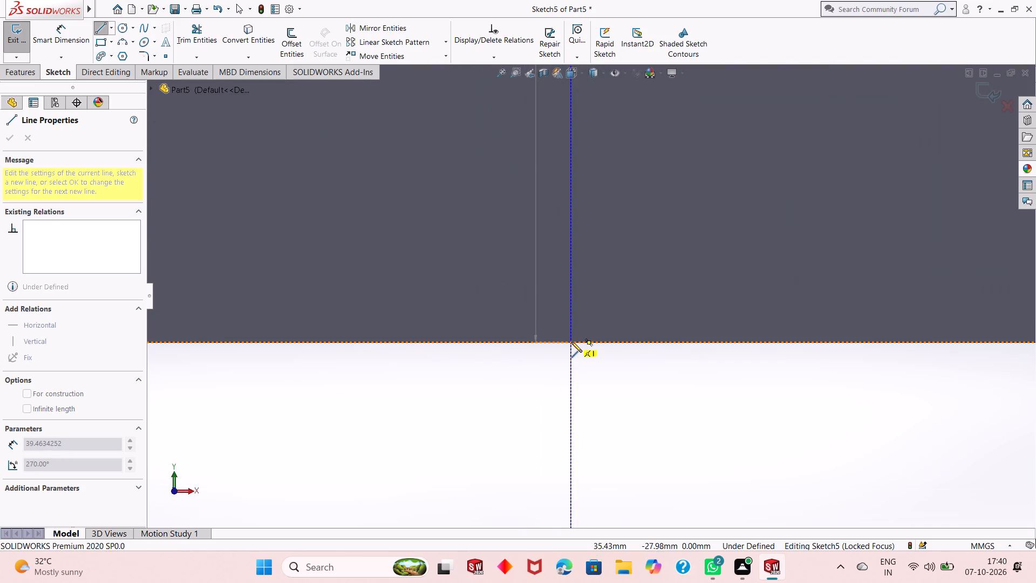
left_click(571, 342)
key("Escape")
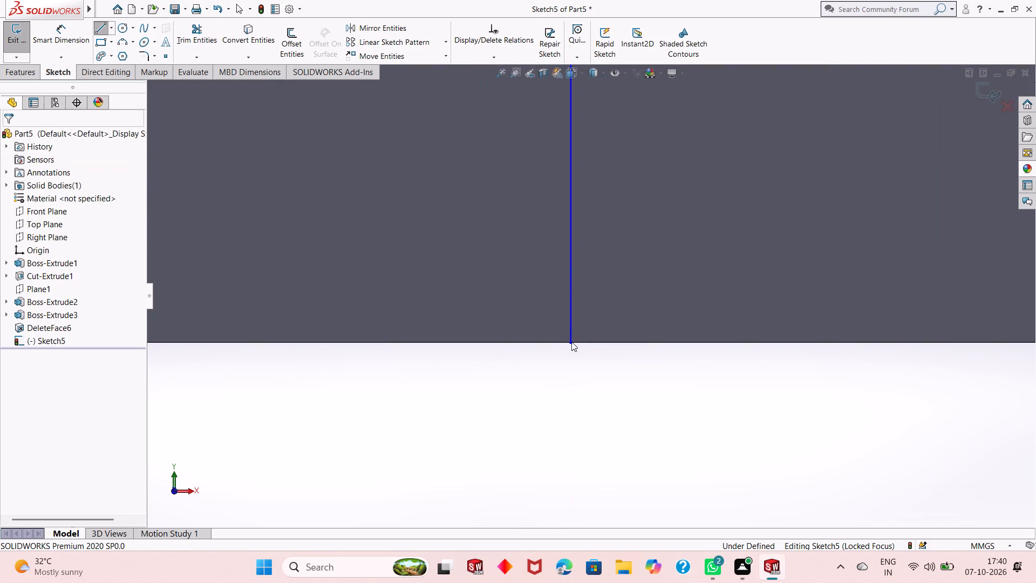
scroll(561, 343, "up", 16)
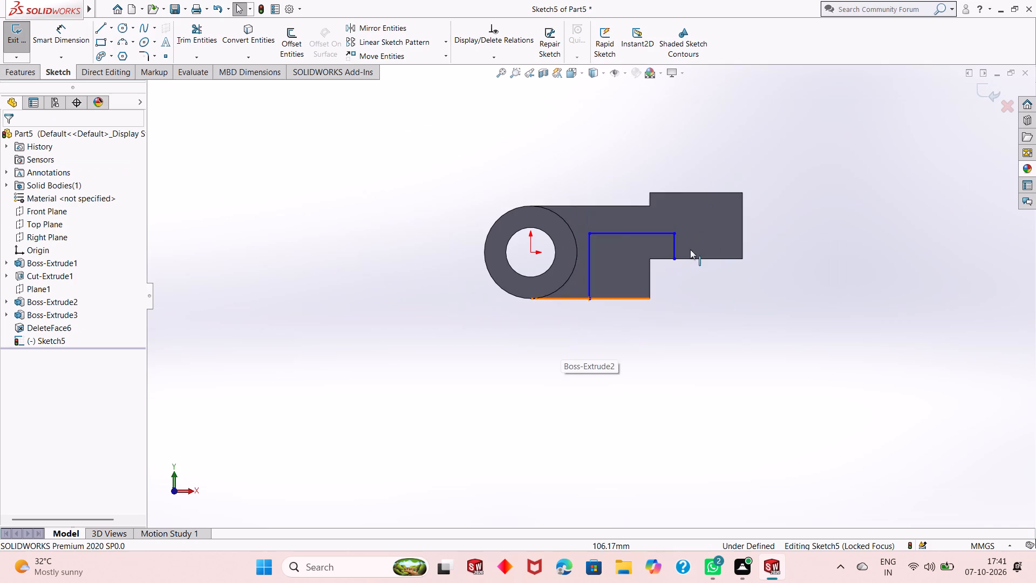
scroll(629, 245, "down", 4)
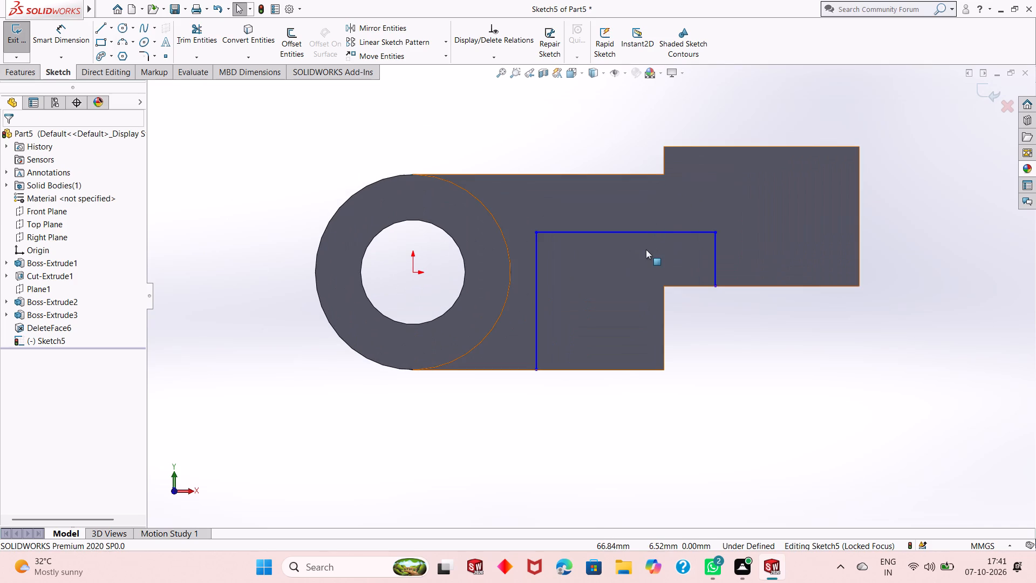
scroll(605, 277, "down", 2)
left_click(764, 371)
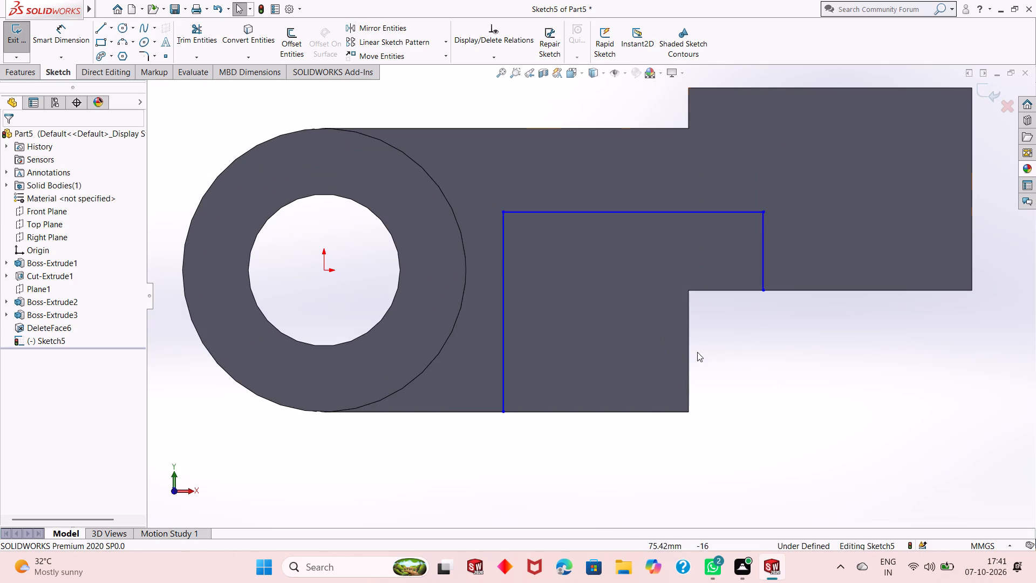
Dimension the short vertical profile line 28 mm from the end block's outer vertical edge.
scroll(617, 330, "down", 1)
scroll(617, 330, "up", 2)
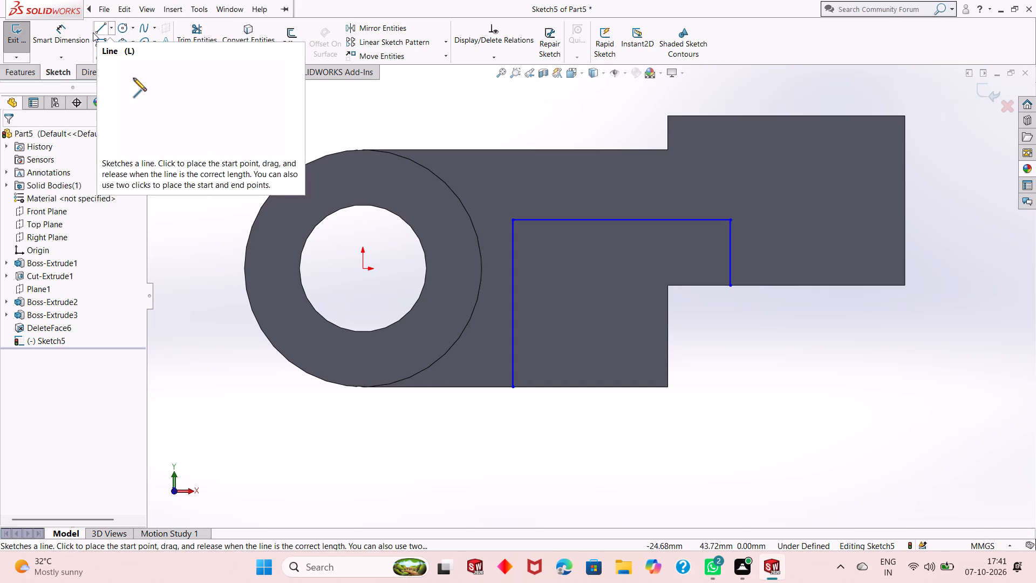
left_click(79, 36)
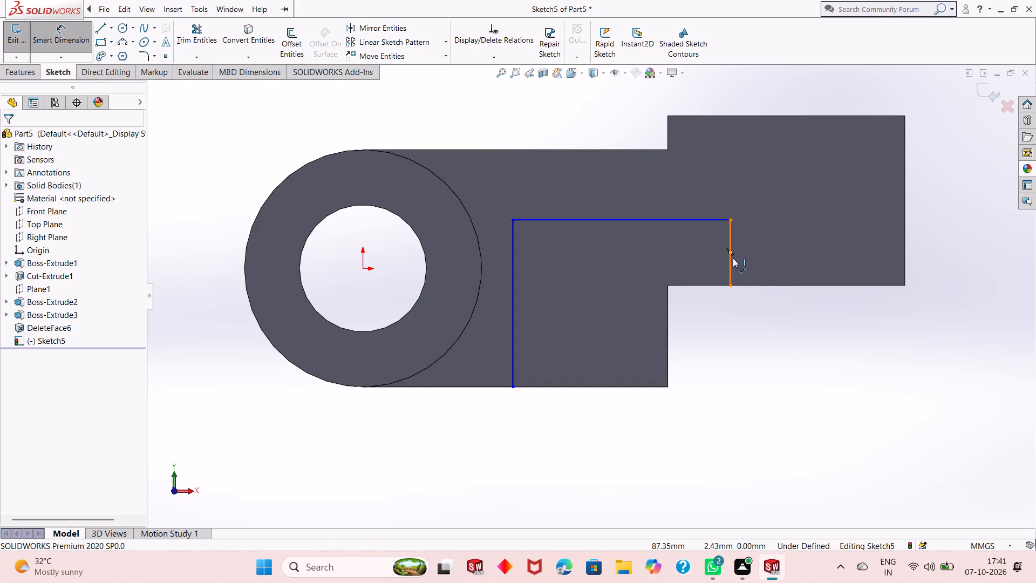
left_click(730, 266)
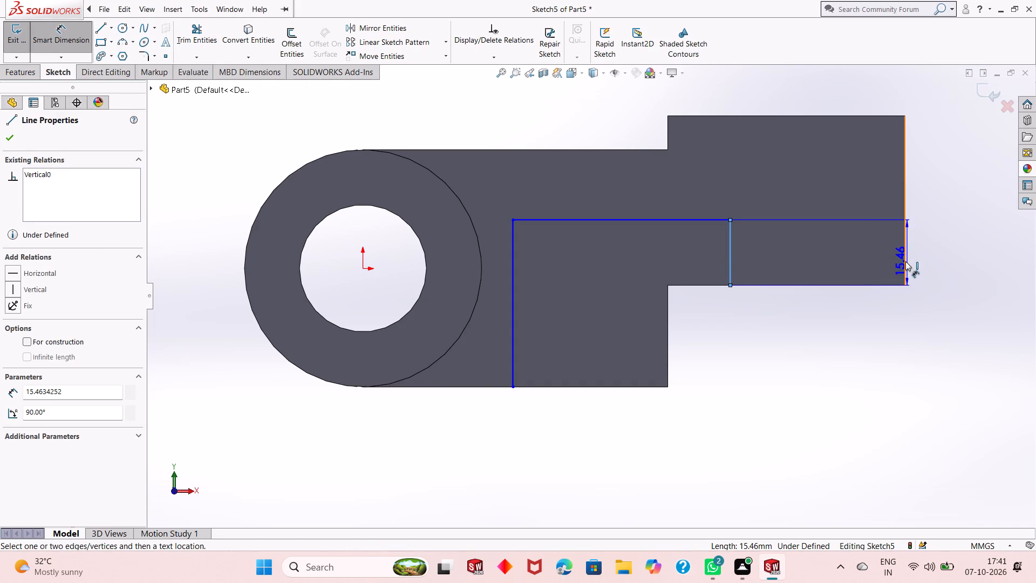
left_click(905, 261)
left_click(904, 336)
type("28")
key("Return")
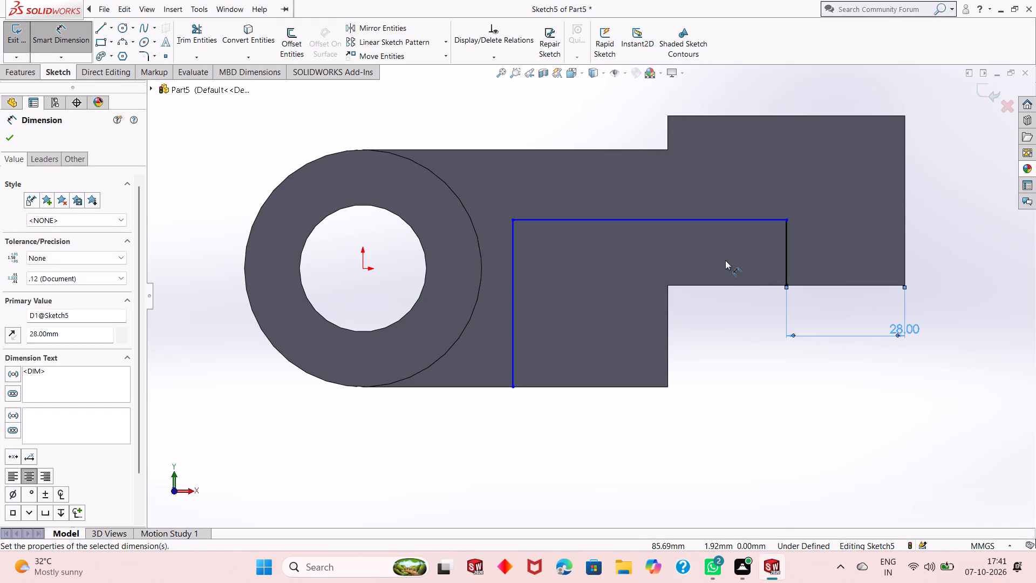
Dimension the horizontal profile line 16 mm below the block's upper edge.
left_click(605, 148)
left_click(632, 219)
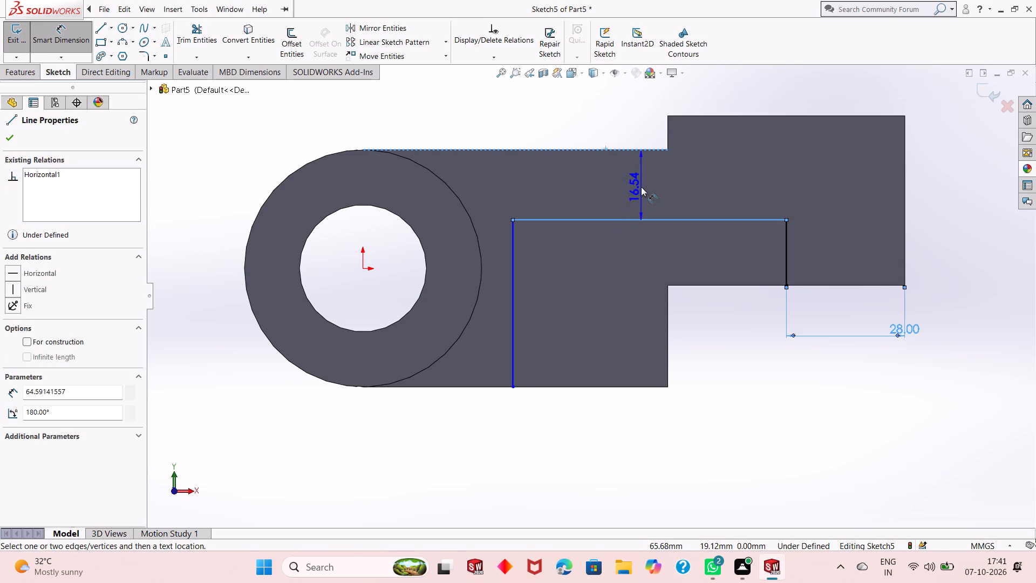
left_click(641, 187)
type("16")
key("Return")
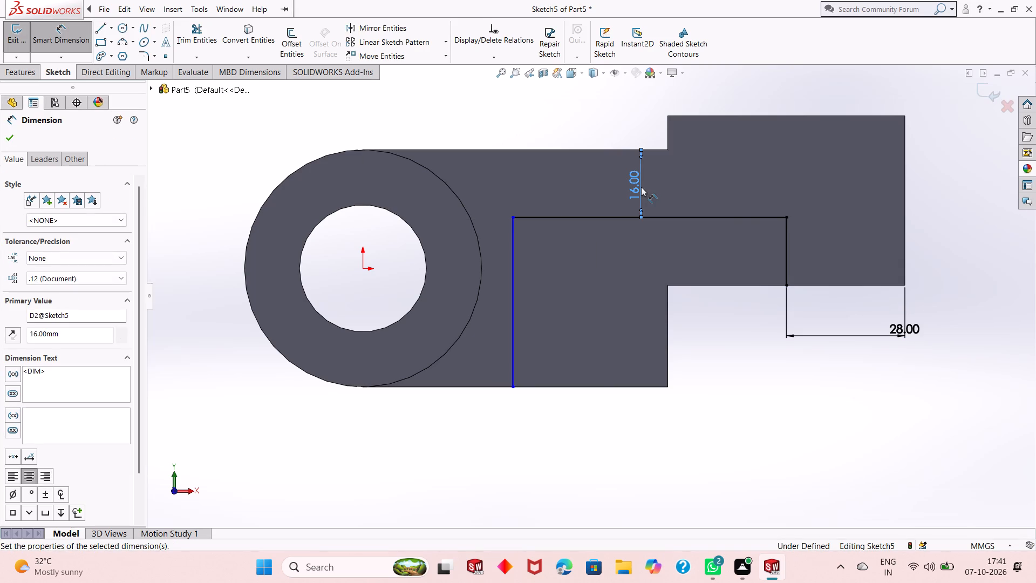
Dimension the distance between the lower endpoints of the two vertical profile lines as 56 mm.
left_click(787, 285)
left_click(515, 389)
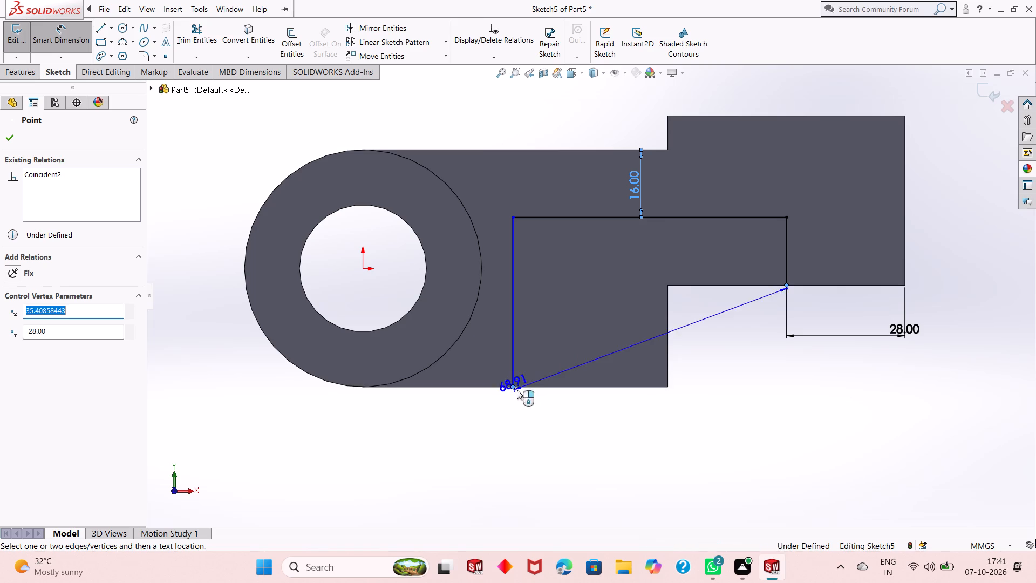
left_click(627, 434)
type("56")
key("Return")
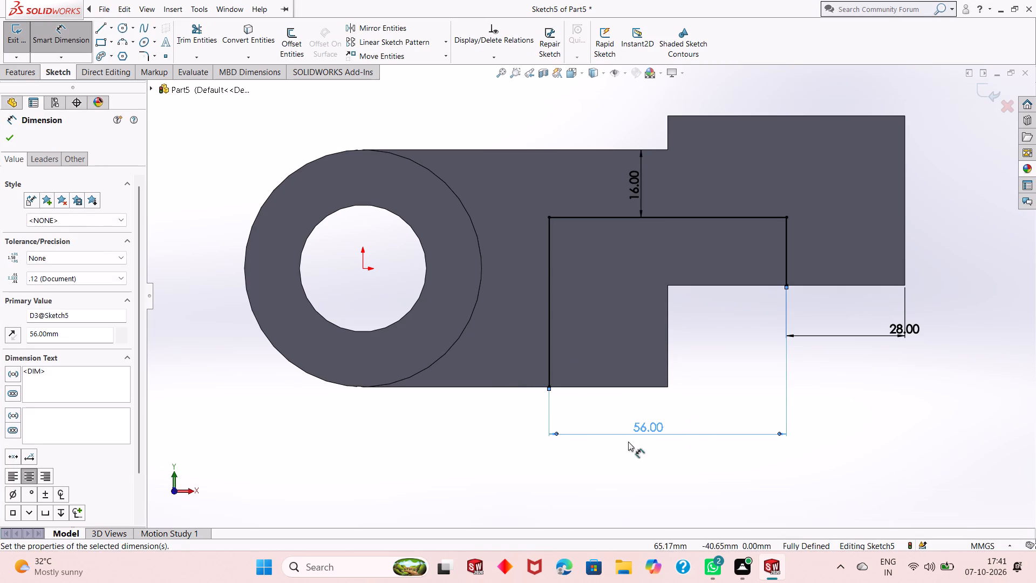
right_click(453, 437)
left_click(489, 467)
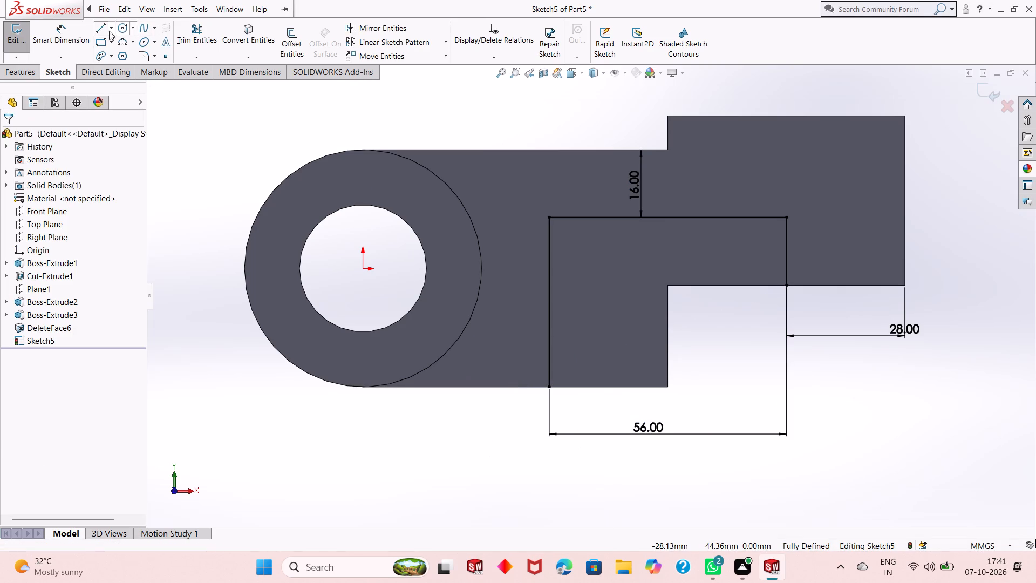
Close the profile with three connected lines along the block's lower edge, its vertical step edge and the end block's lower edge.
left_click(102, 33)
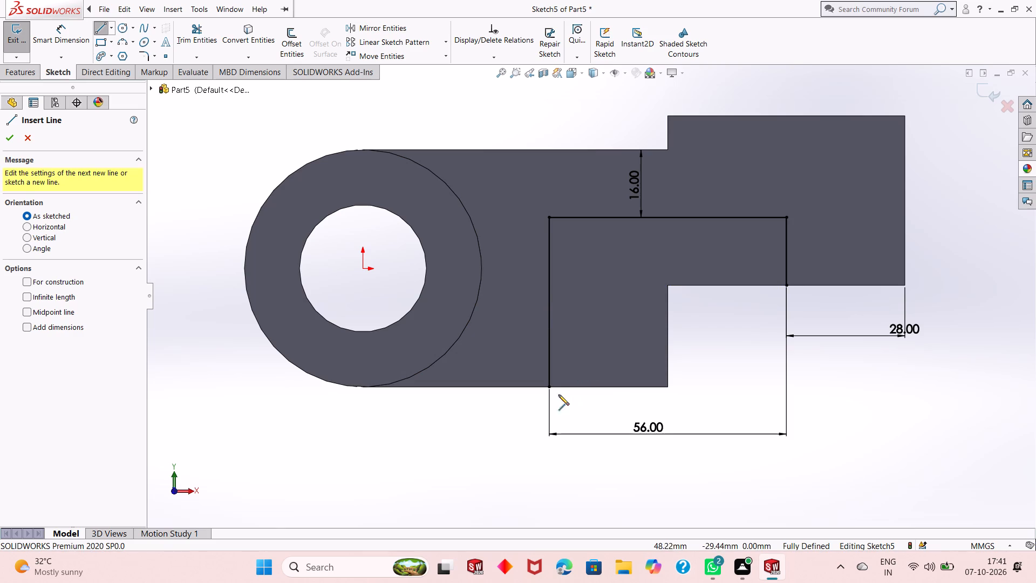
left_click(550, 388)
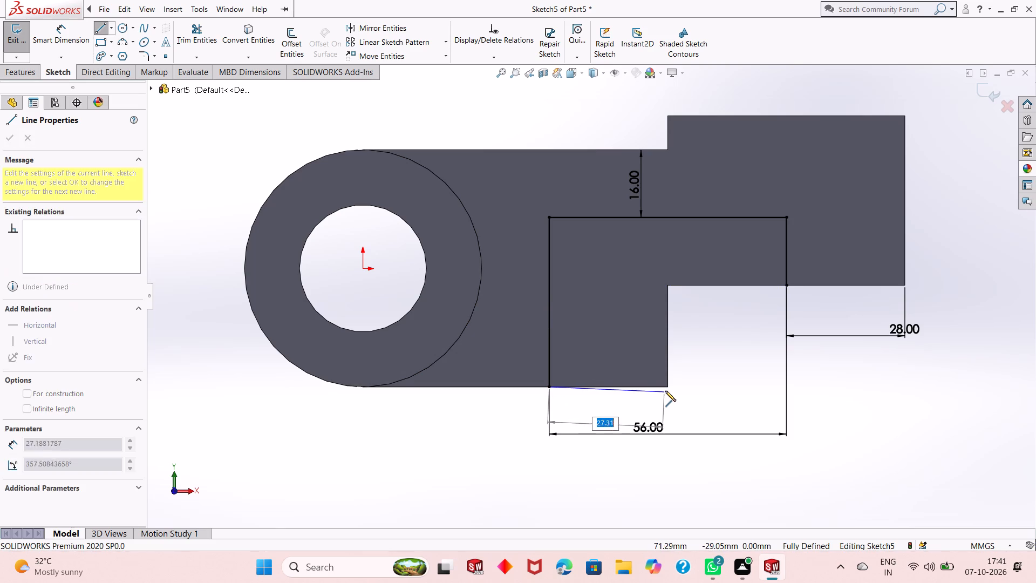
left_click(668, 388)
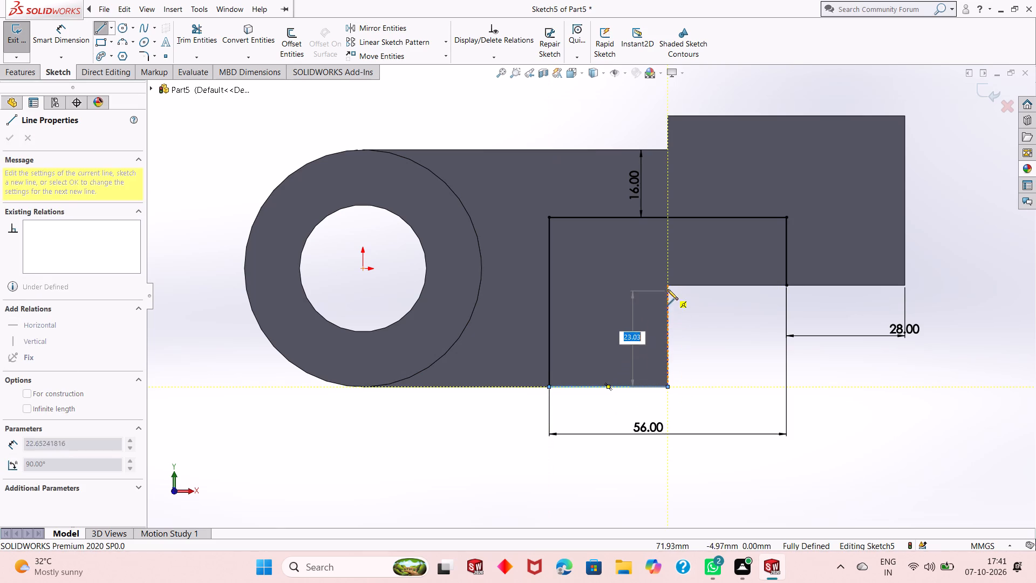
left_click(667, 287)
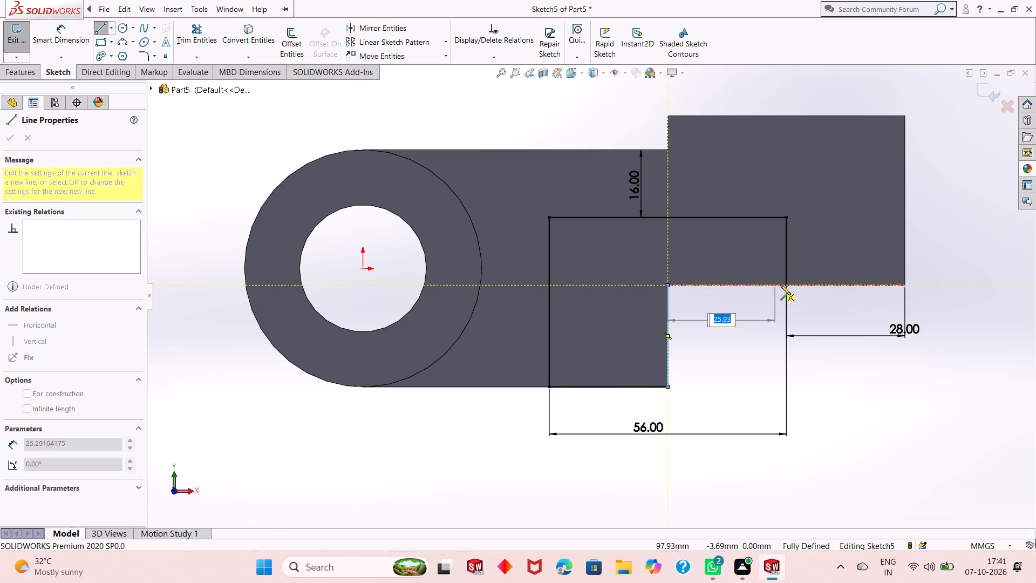
left_click(787, 286)
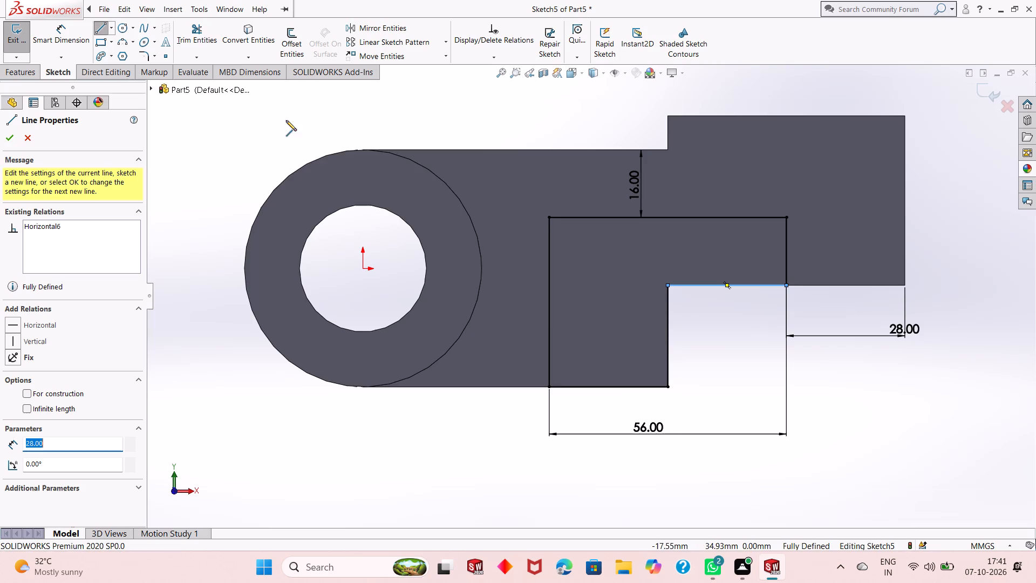
right_click(277, 121)
left_click(302, 128)
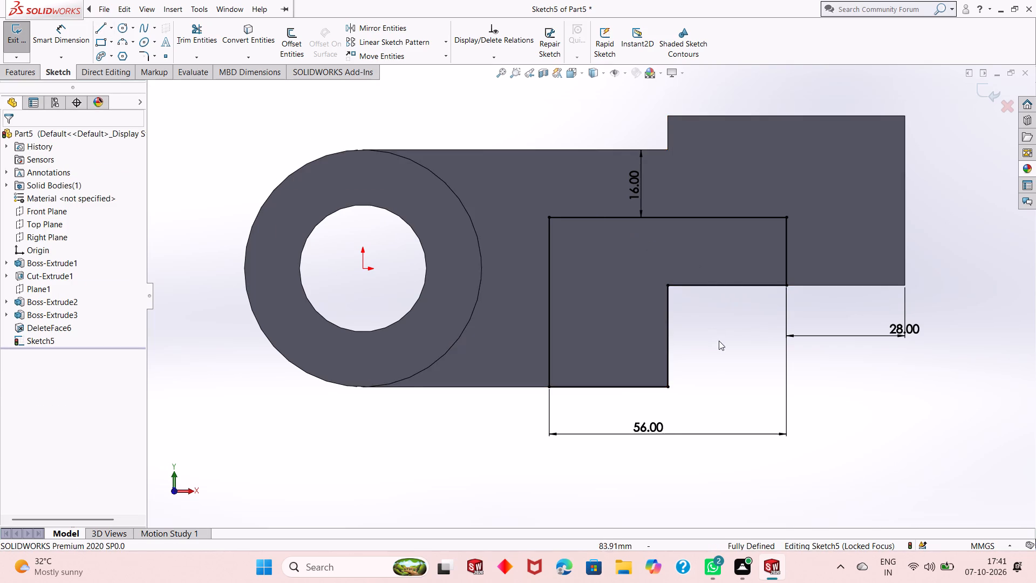
Examine the closed stepped profile against the block and end block from several angles.
middle_click_drag(720, 341, 737, 355)
left_click(26, 71)
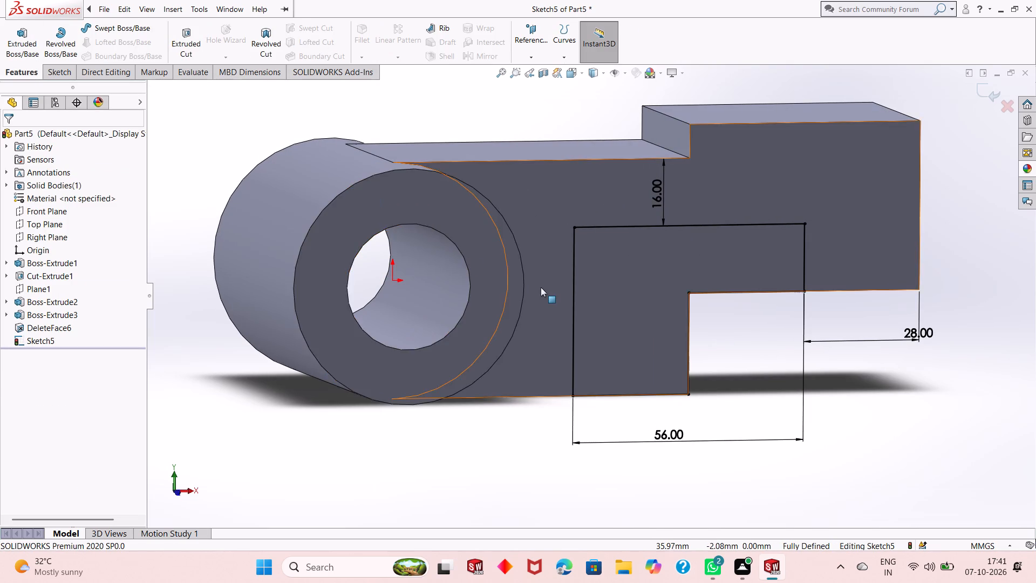
scroll(541, 287, "up", 1)
scroll(652, 265, "down", 1)
middle_click_drag(751, 350, 726, 320)
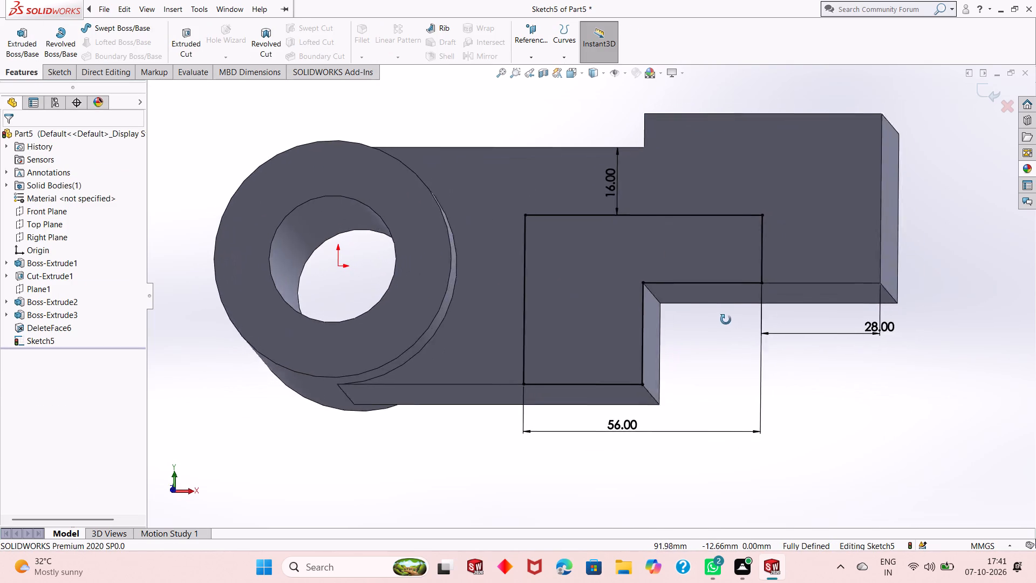
middle_click_drag(726, 320, 662, 344)
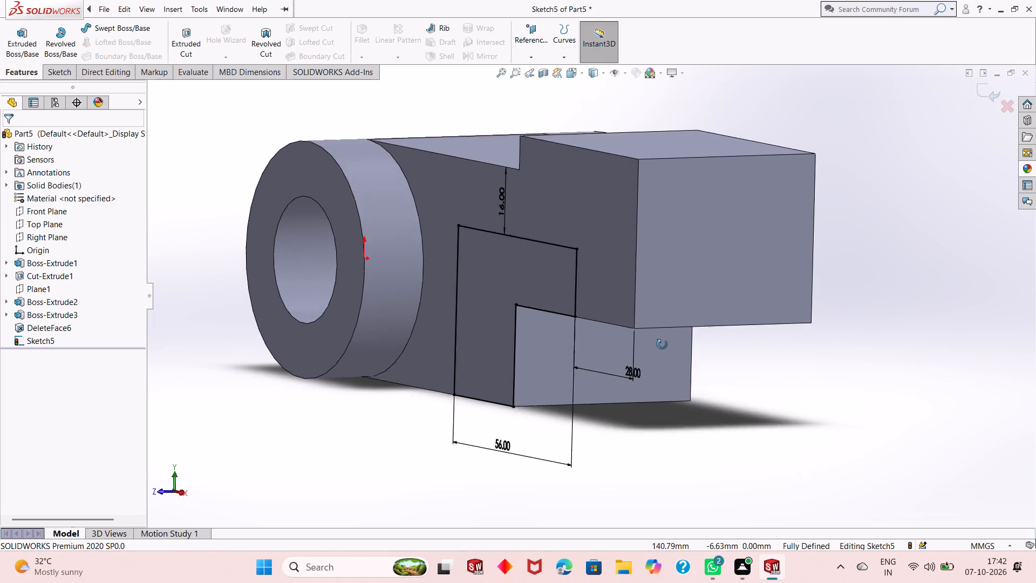
middle_click_drag(662, 344, 747, 356)
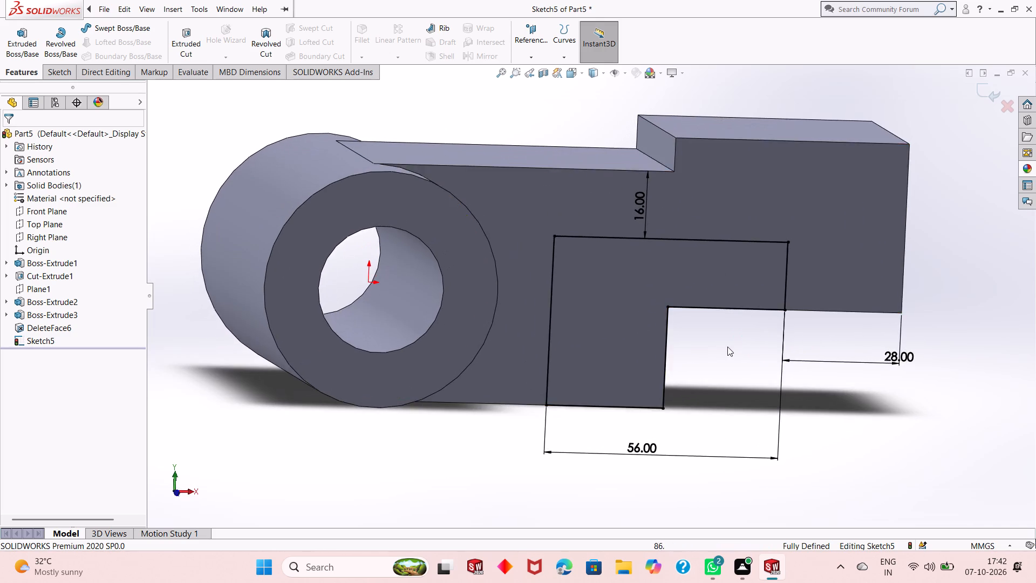
scroll(727, 347, "up", 1)
middle_click_drag(680, 320, 708, 342)
scroll(720, 304, "up", 1)
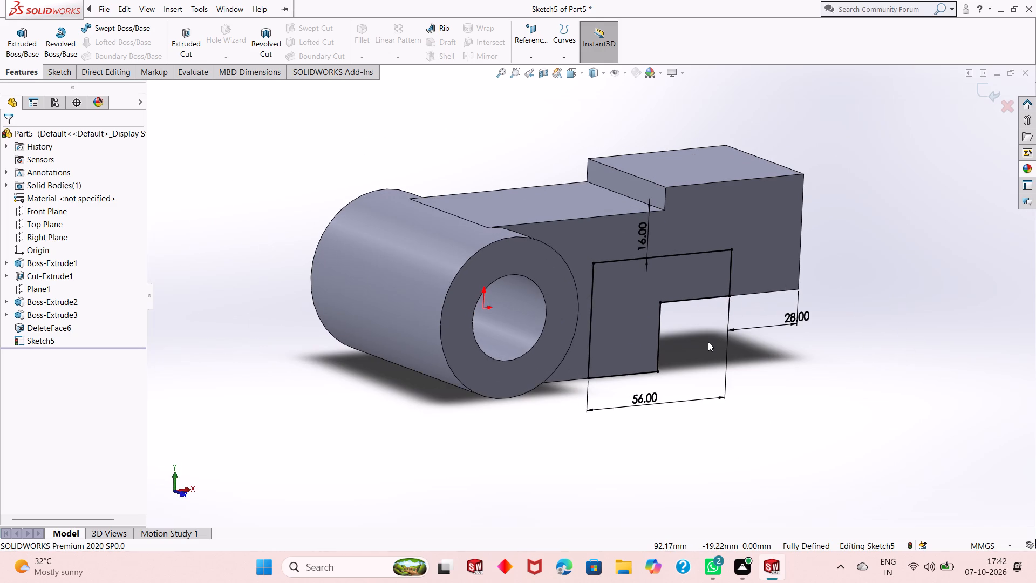
scroll(679, 295, "down", 2)
scroll(666, 365, "up", 1)
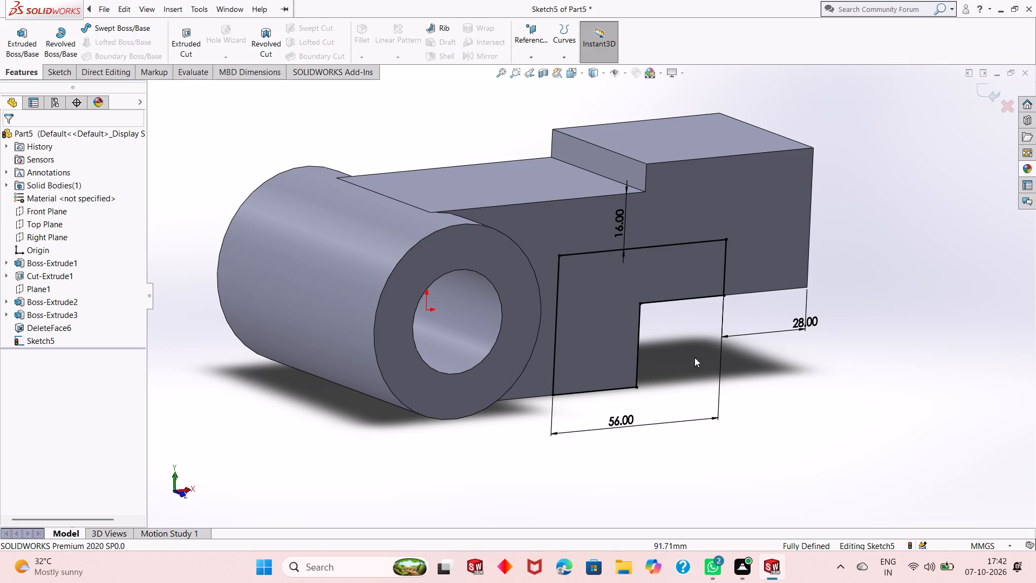
middle_click_drag(690, 343, 680, 332)
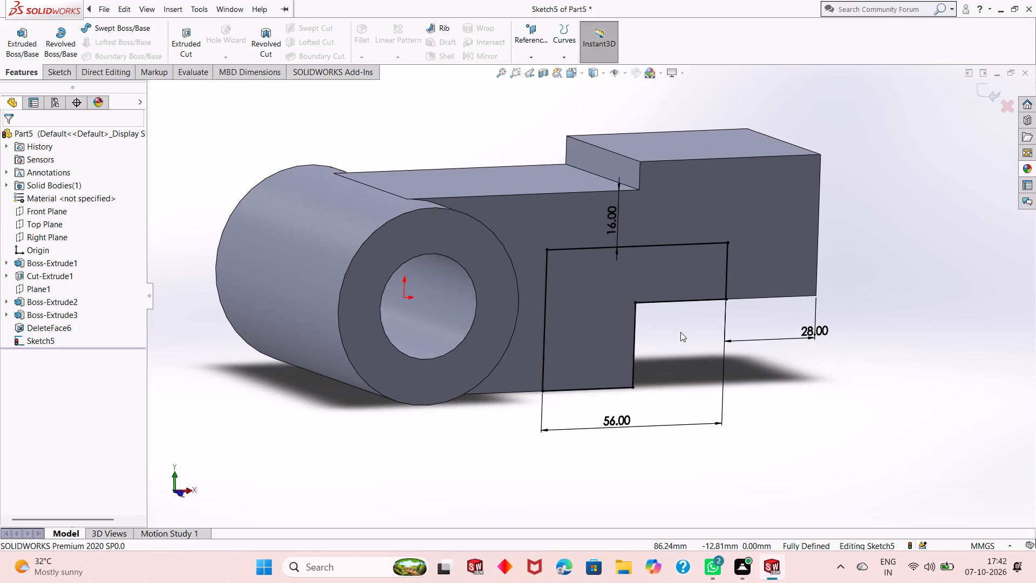
middle_click_drag(674, 324, 515, 367)
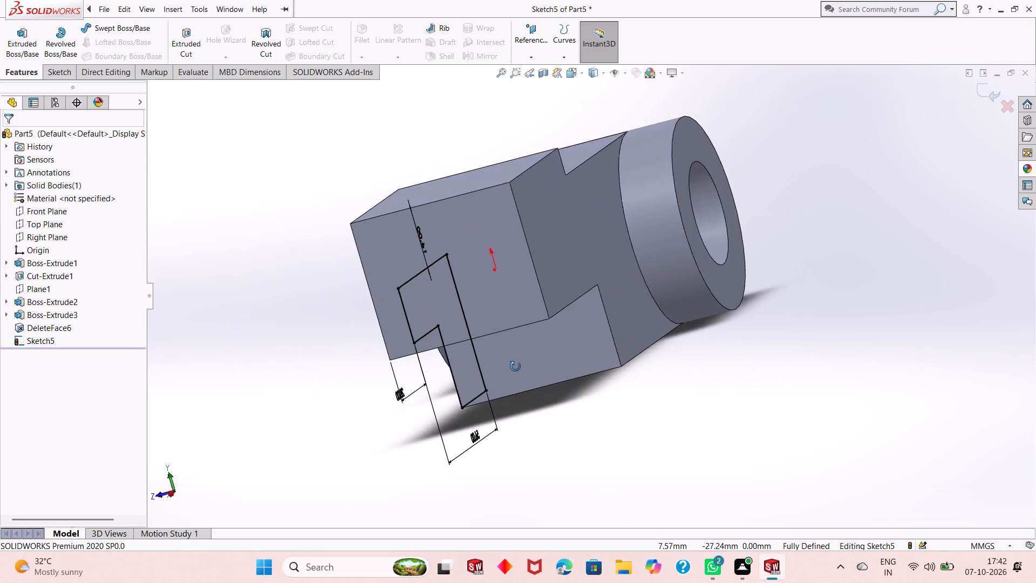
middle_click_drag(515, 367, 611, 335)
scroll(611, 335, "down", 2)
scroll(602, 333, "up", 2)
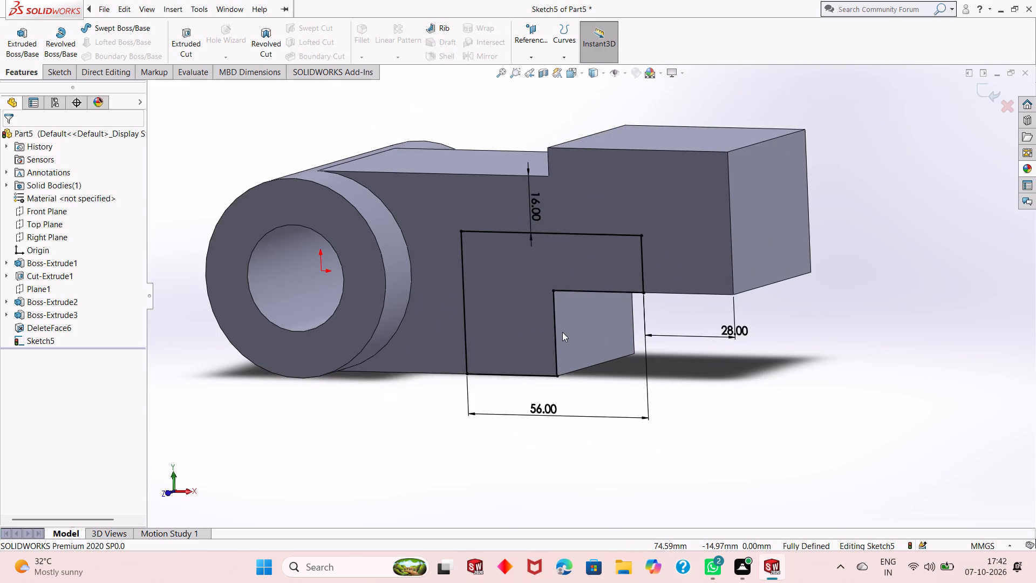
middle_click_drag(562, 332, 562, 301)
scroll(486, 233, "down", 2)
middle_click_drag(516, 267, 527, 318)
scroll(527, 318, "up", 2)
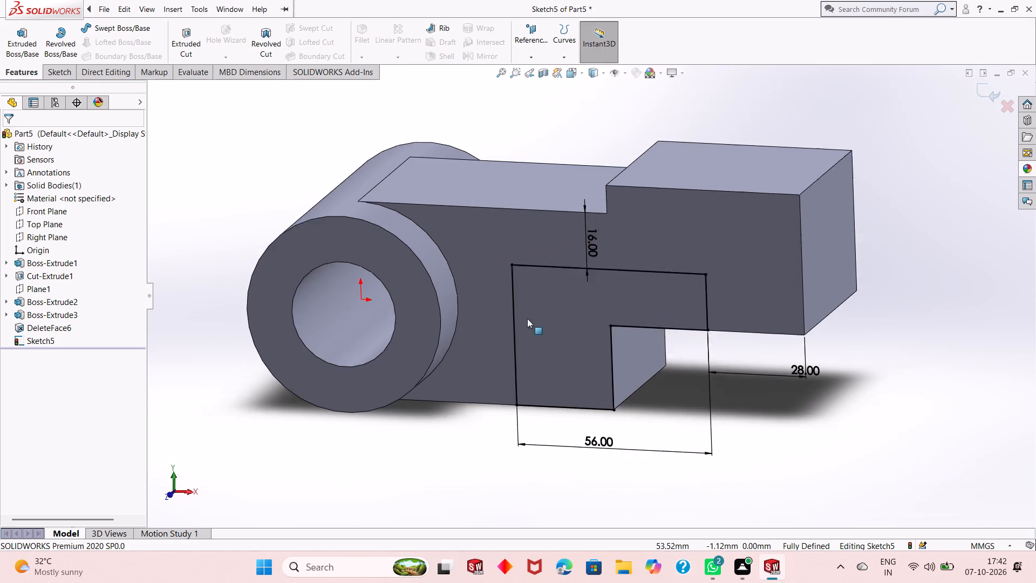
scroll(527, 318, "up", 1)
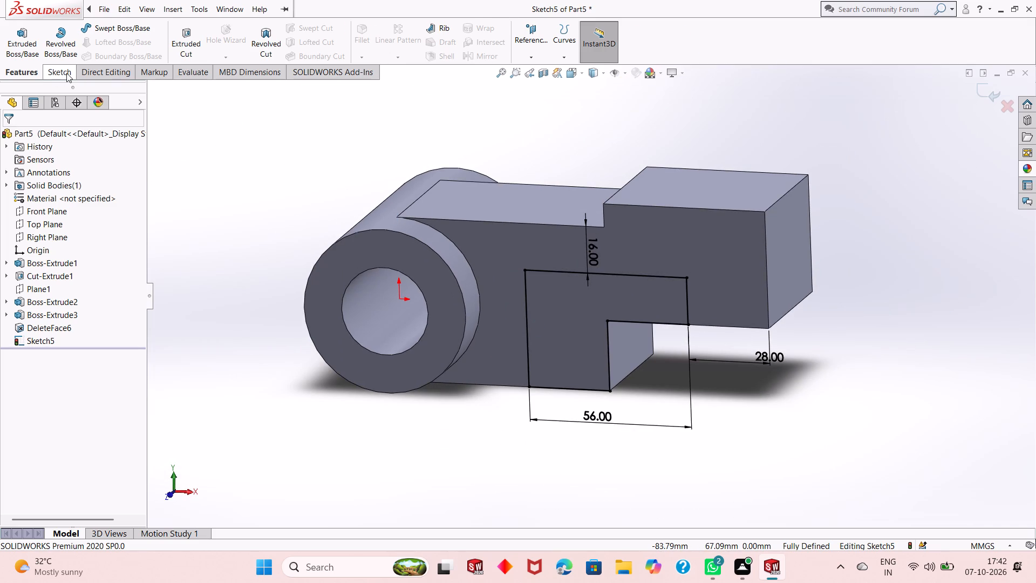
Cut-extrude the closed stepped profile through the block as a Blind cut 48 mm deep.
left_click(66, 73)
left_click(26, 72)
left_click(186, 43)
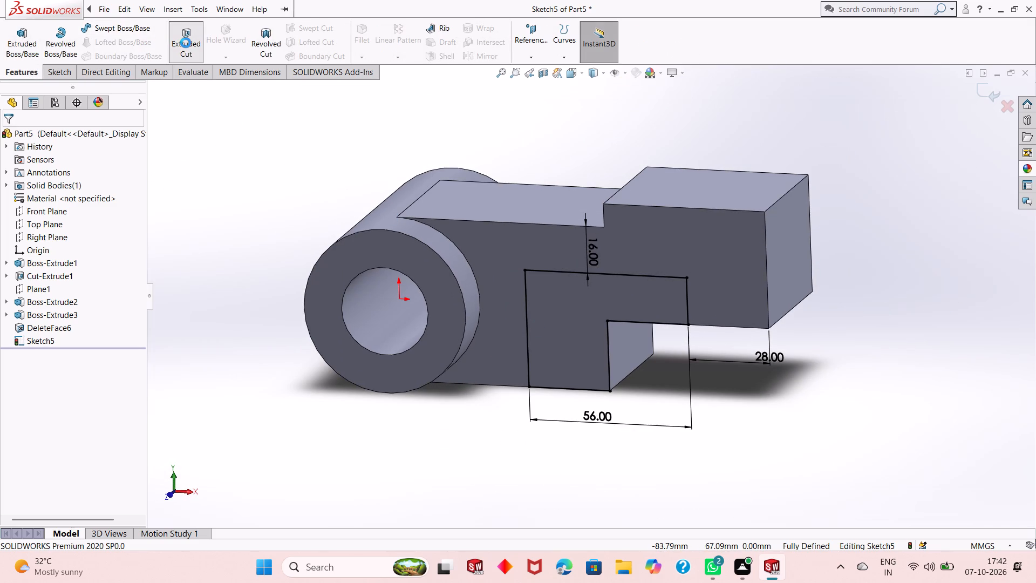
left_click(6, 143)
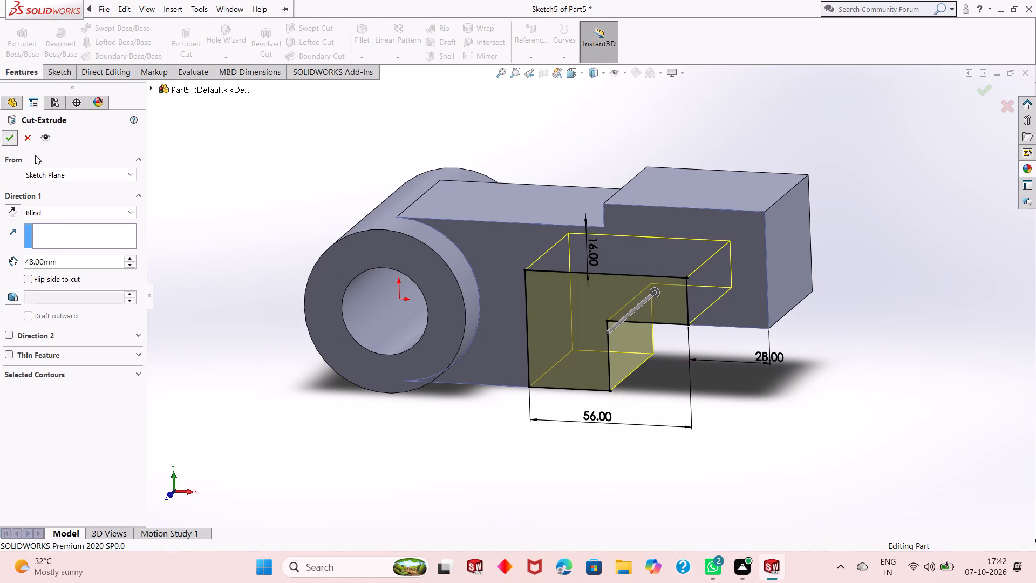
left_click(657, 399)
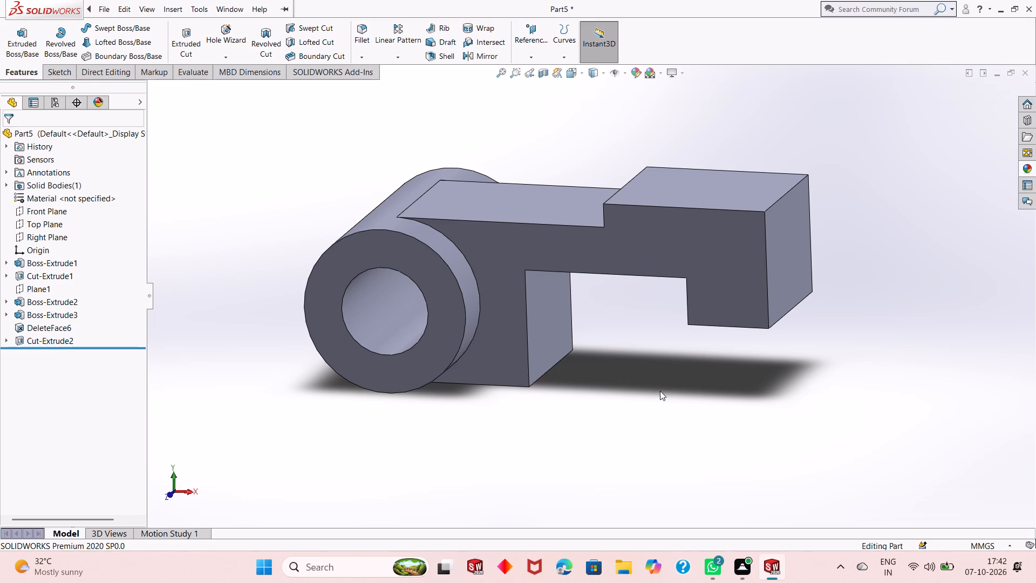
Inspect the cut under the arm and the raised end block from the front.
middle_click_drag(660, 391, 680, 365)
middle_click_drag(680, 365, 683, 364)
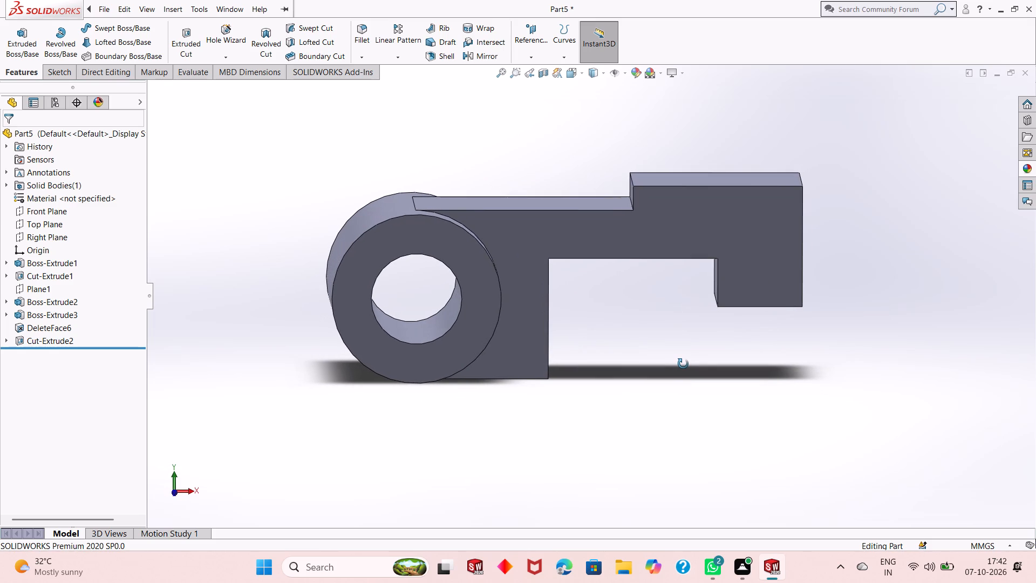
middle_click_drag(683, 364, 695, 362)
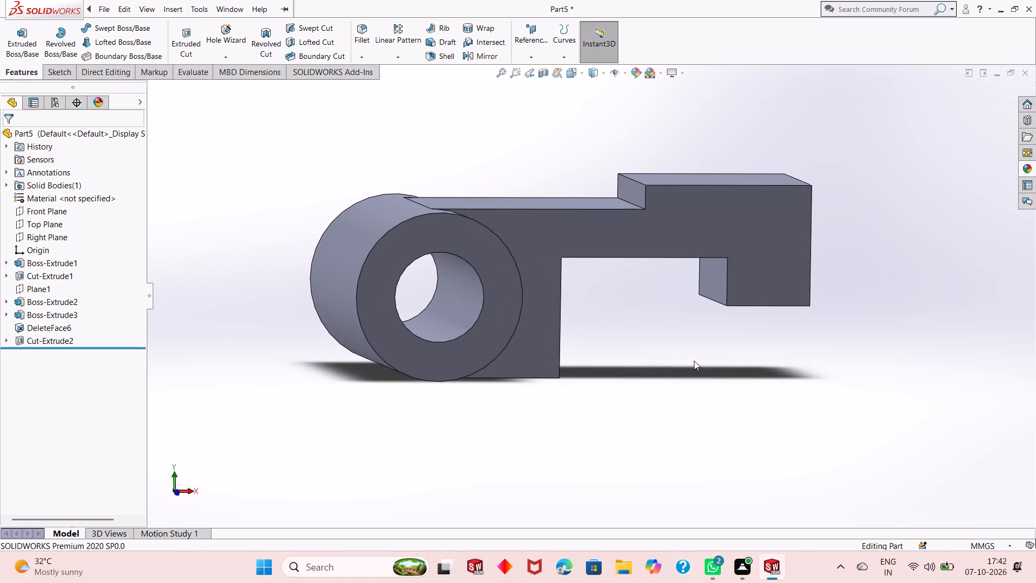
scroll(694, 361, "up", 2)
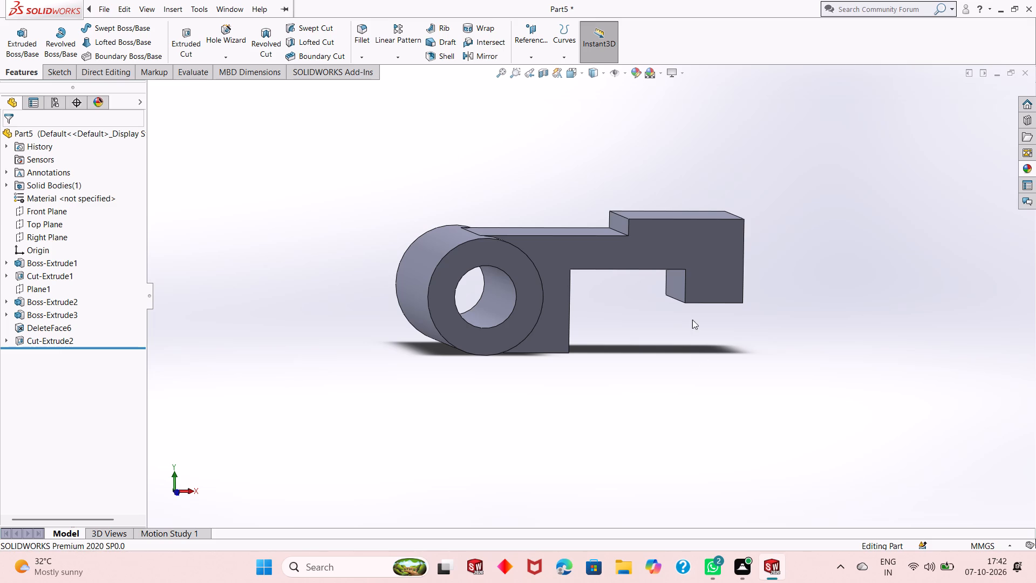
scroll(623, 211, "down", 2)
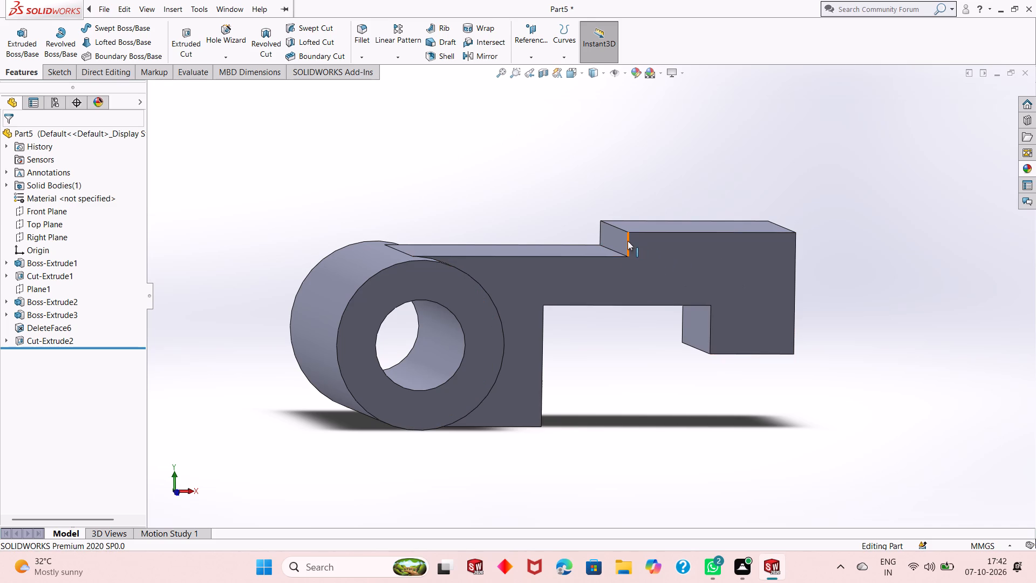
scroll(626, 241, "down", 1)
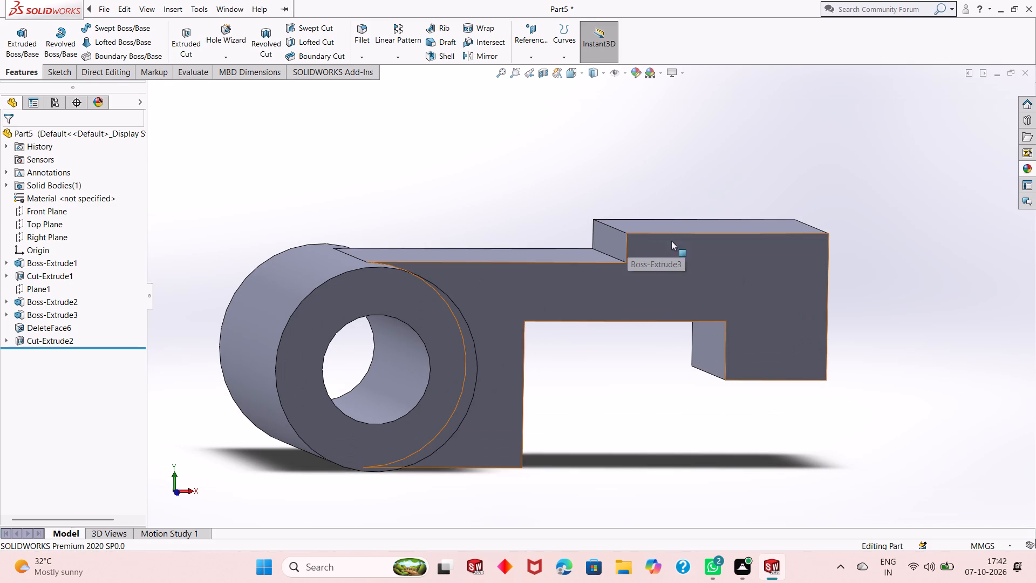
scroll(638, 244, "down", 1)
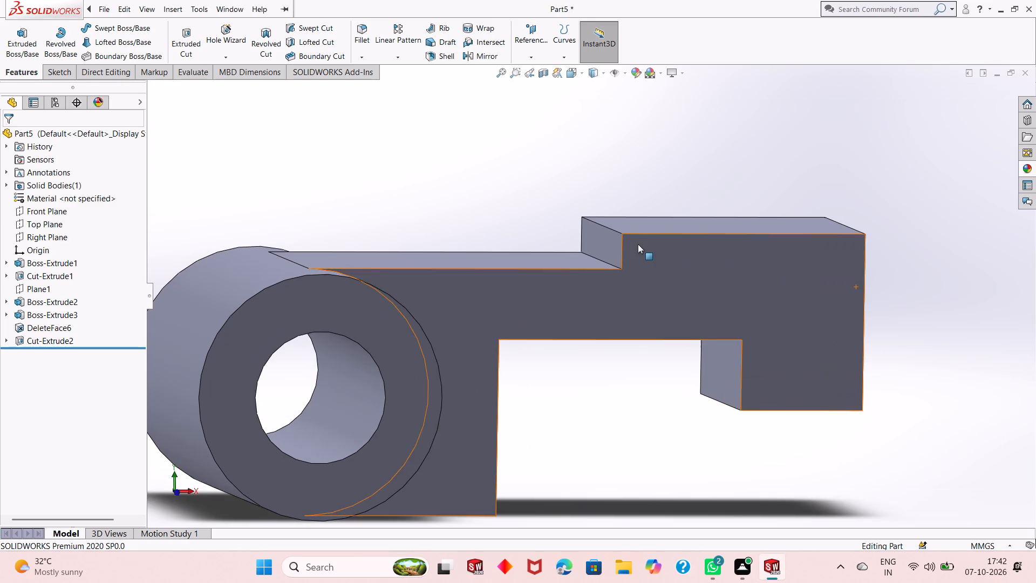
Sketch a circle about 33 mm in diameter at the middle of the raised end block's top face.
scroll(638, 244, "up", 1)
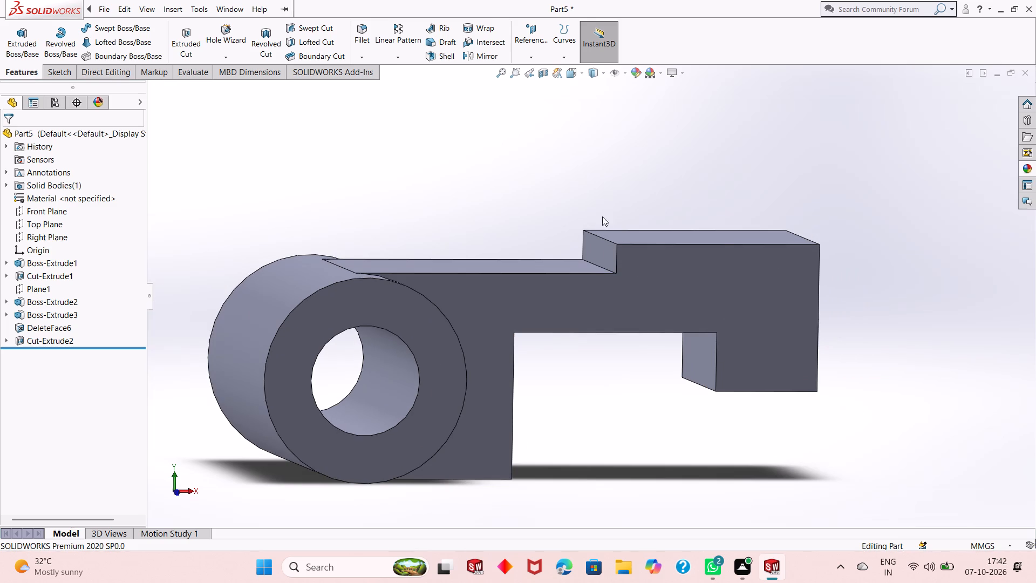
left_click(727, 238)
left_click(775, 209)
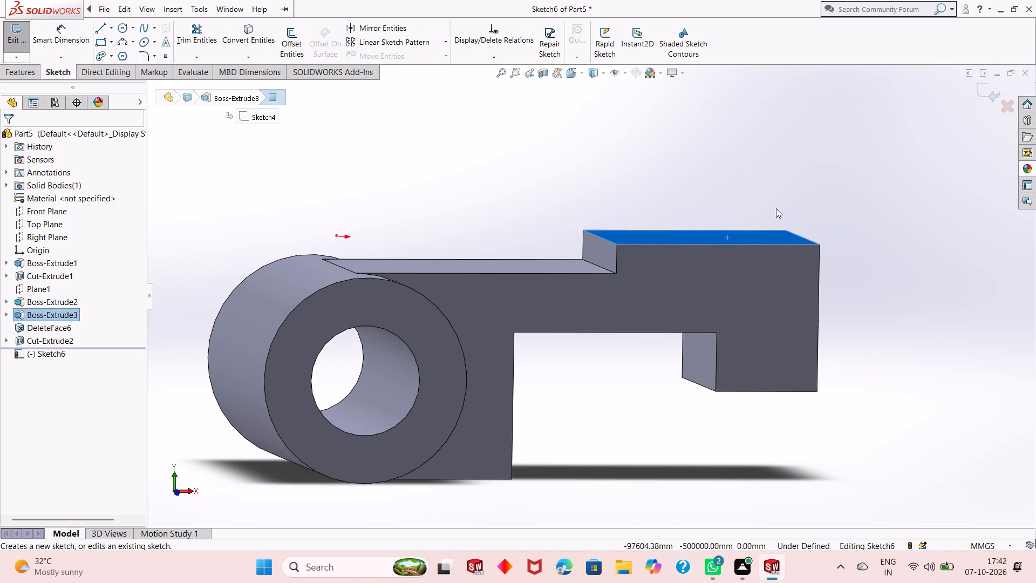
key("ctrl+8")
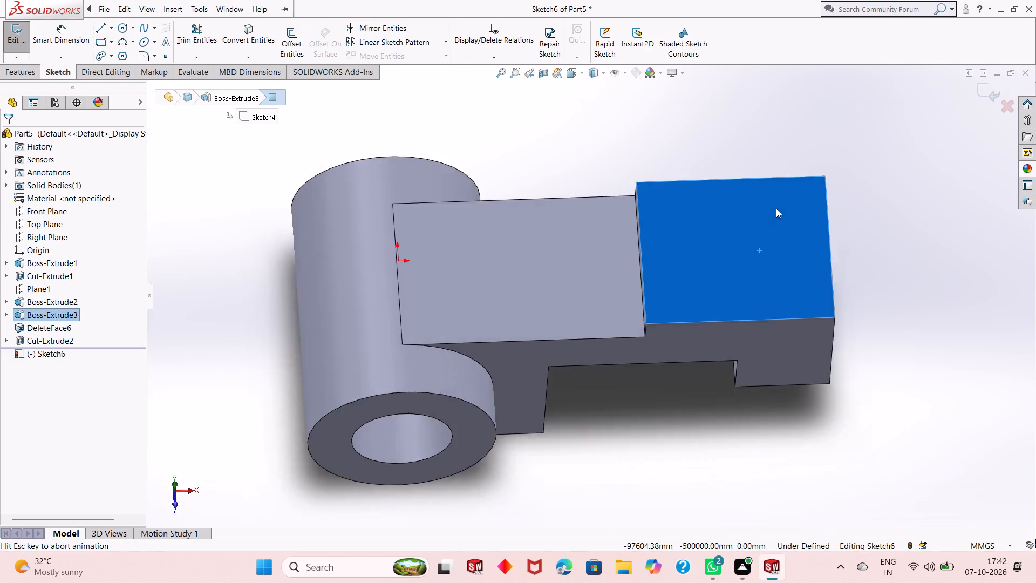
left_click(896, 257)
scroll(691, 308, "up", 2)
scroll(863, 345, "down", 1)
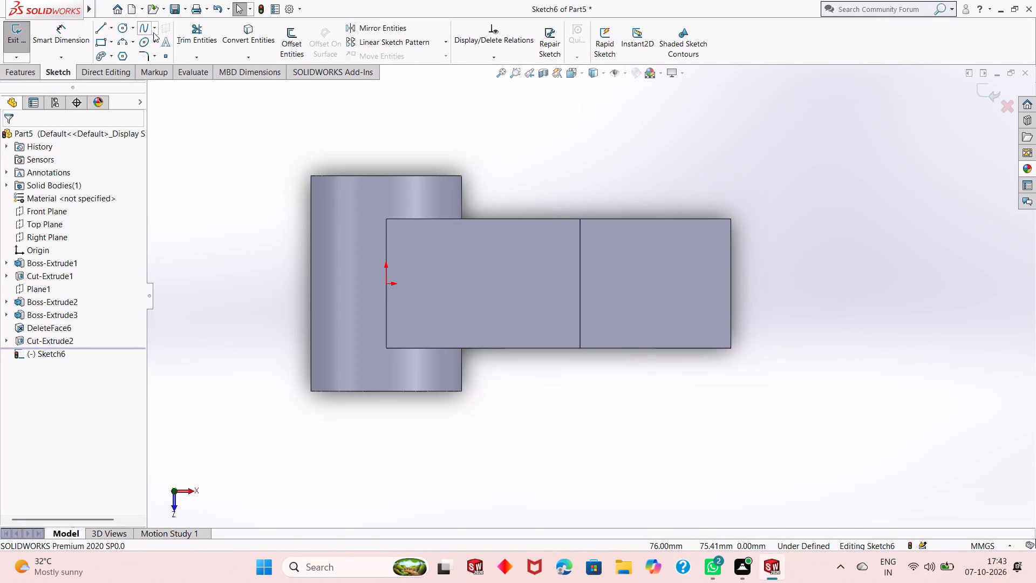
scroll(126, 27, "down", 1)
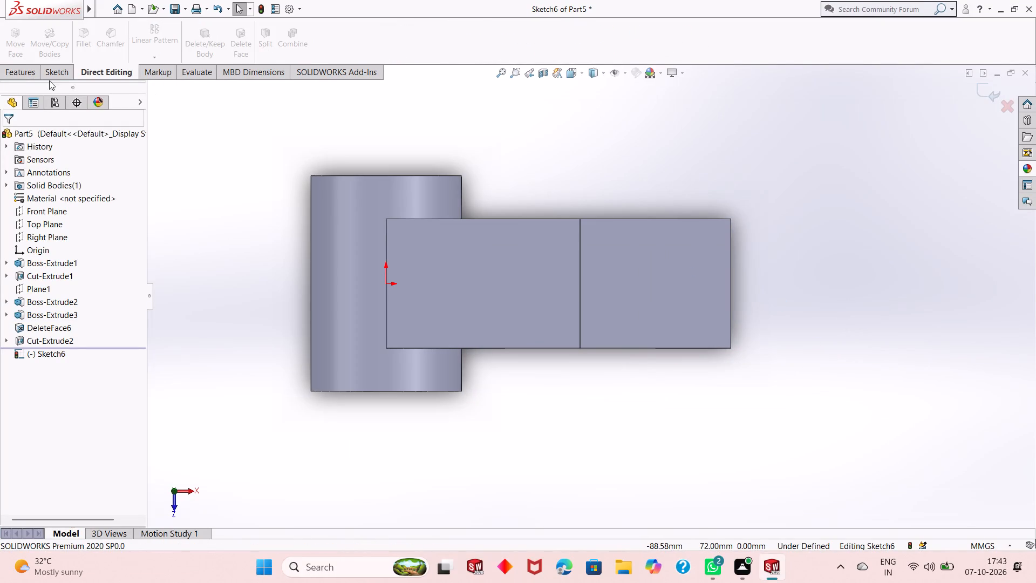
left_click(58, 75)
left_click(122, 30)
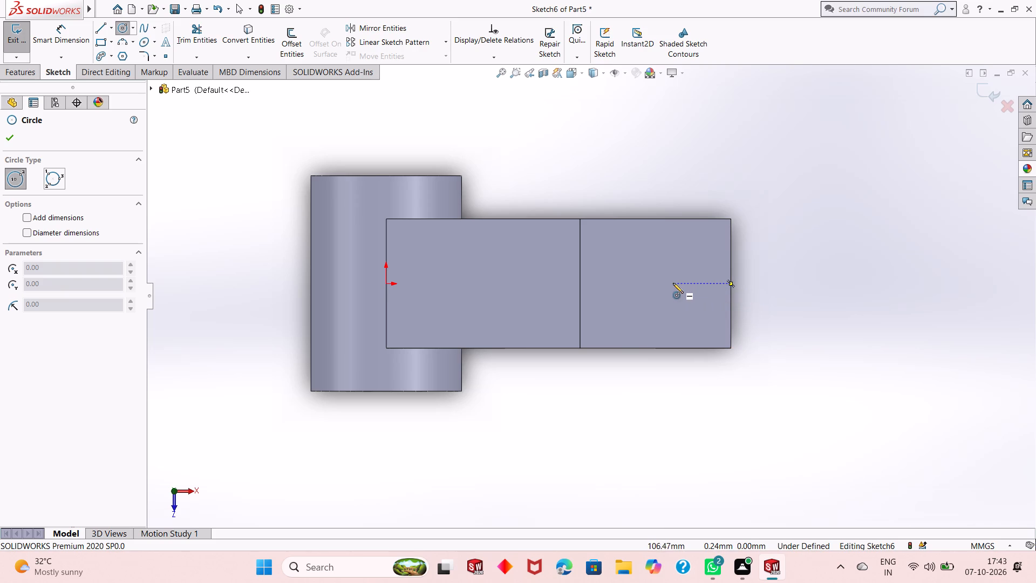
left_click(656, 282)
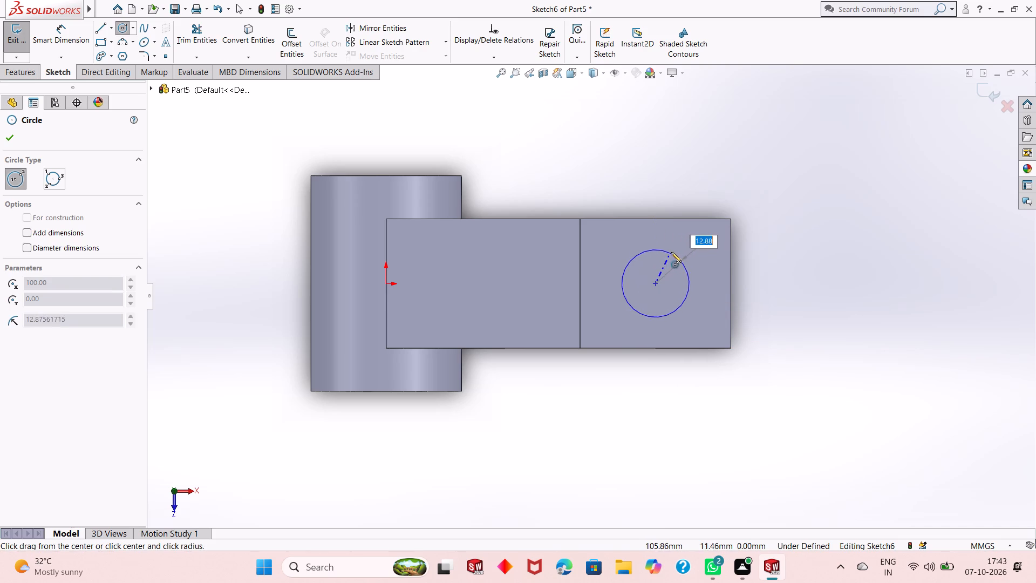
left_click(682, 248)
right_click(212, 153)
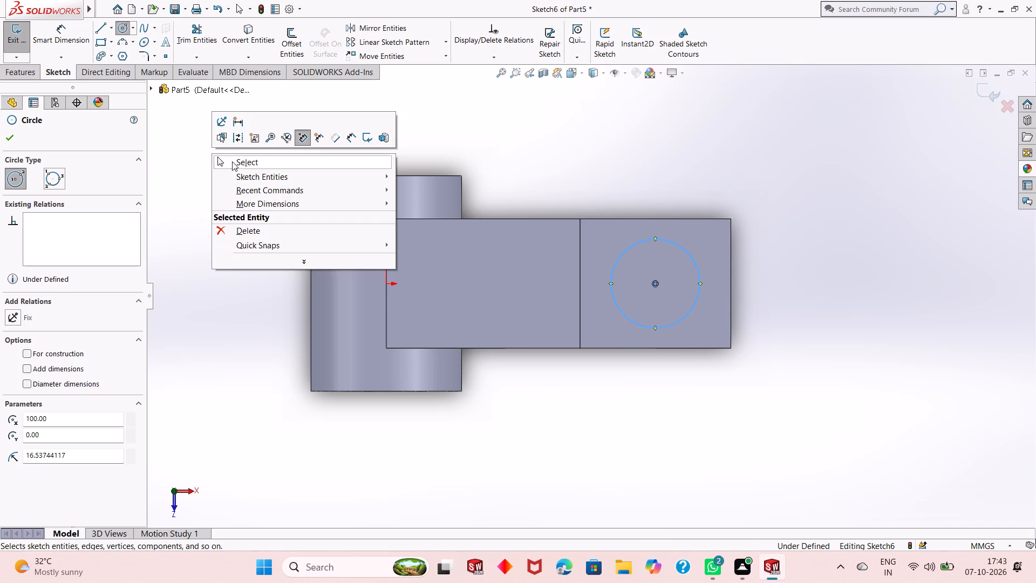
left_click(244, 166)
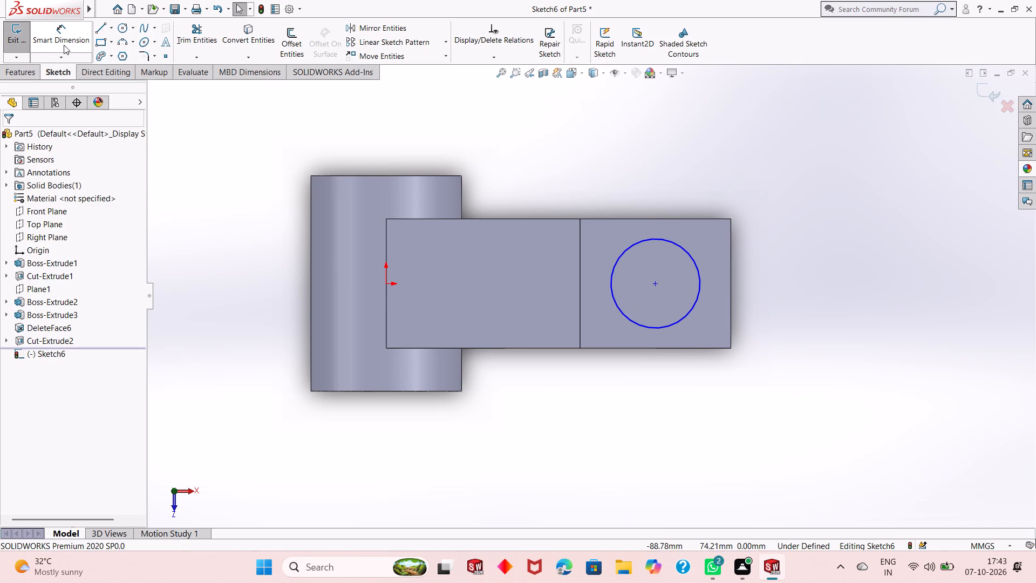
Dimension the circle's diameter as 32 mm.
left_click(64, 45)
left_click(633, 322)
left_click(596, 420)
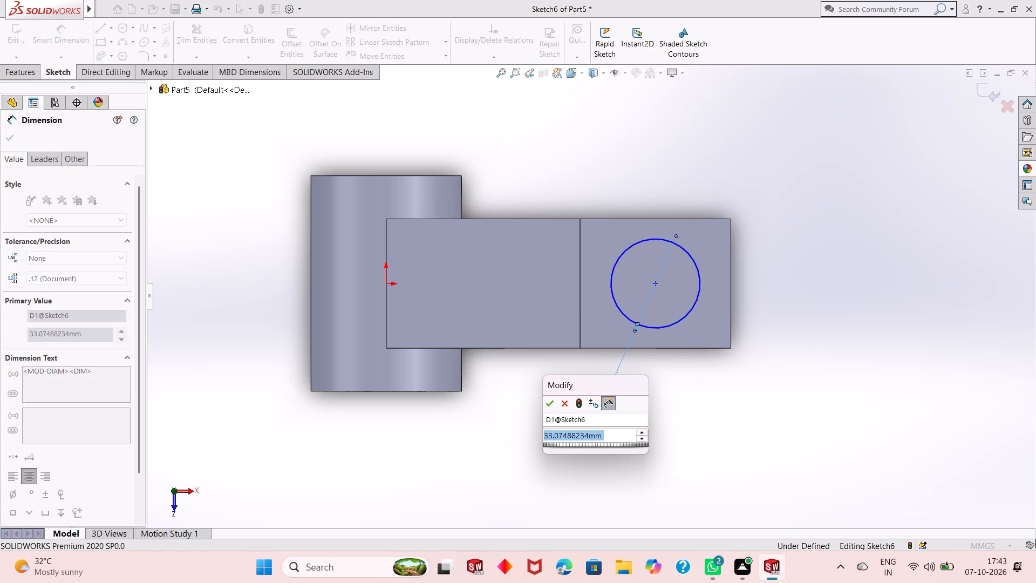
type("32")
key("Return")
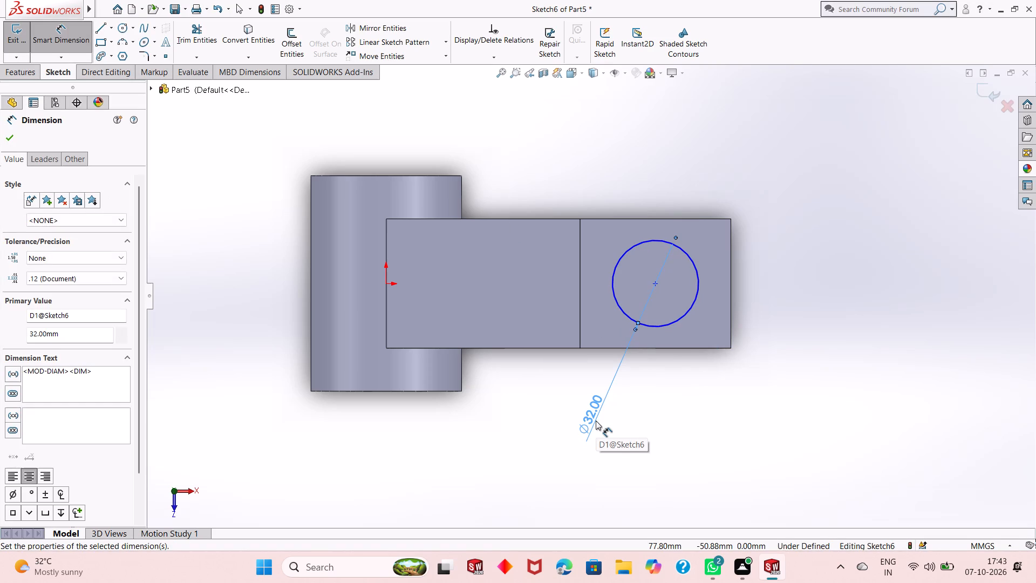
Dimension the circle's centre 28 mm from the end block's outer end edge and 24 mm from its front side edge.
left_click(656, 285)
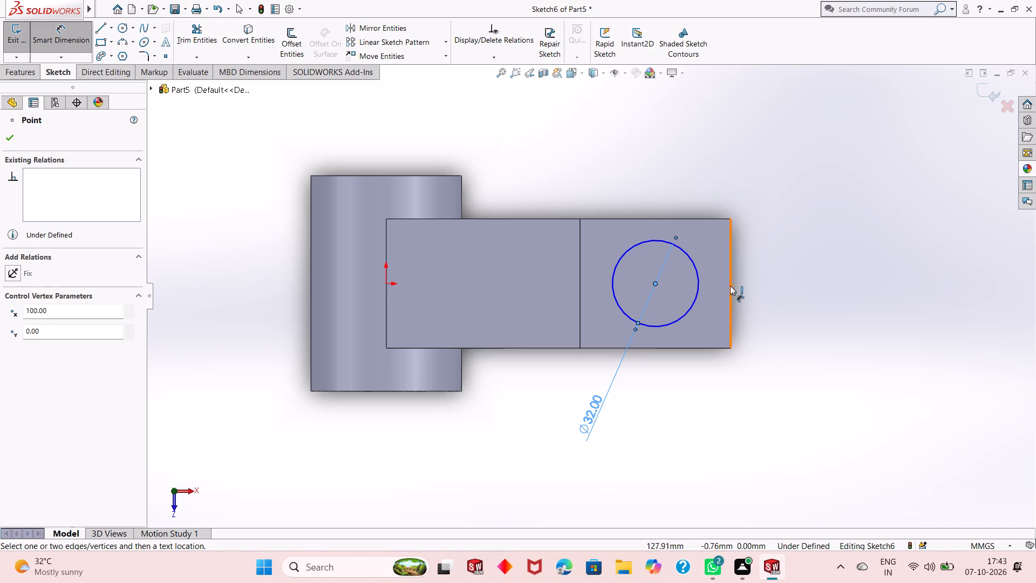
left_click(730, 286)
left_click(717, 172)
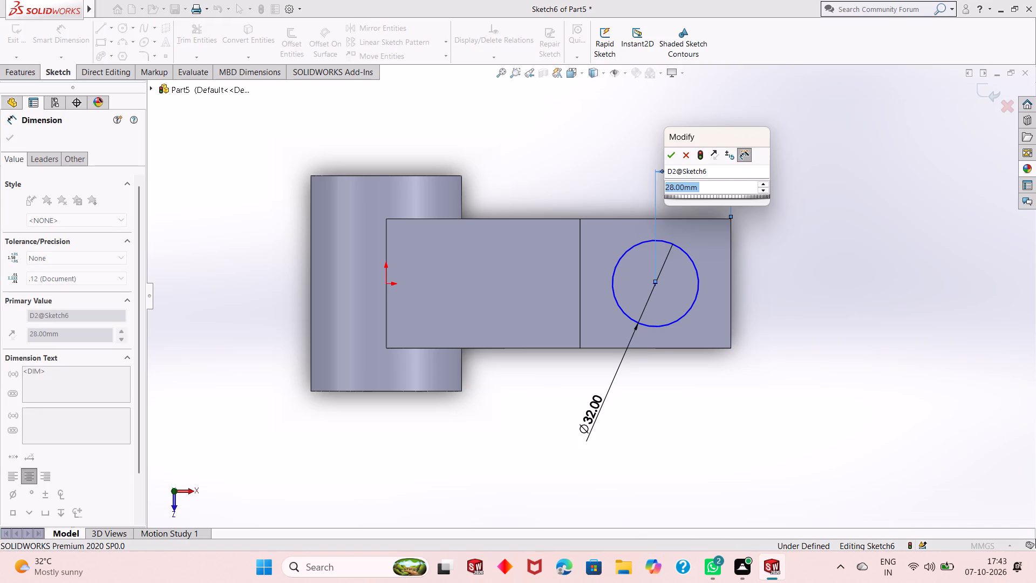
key("Return")
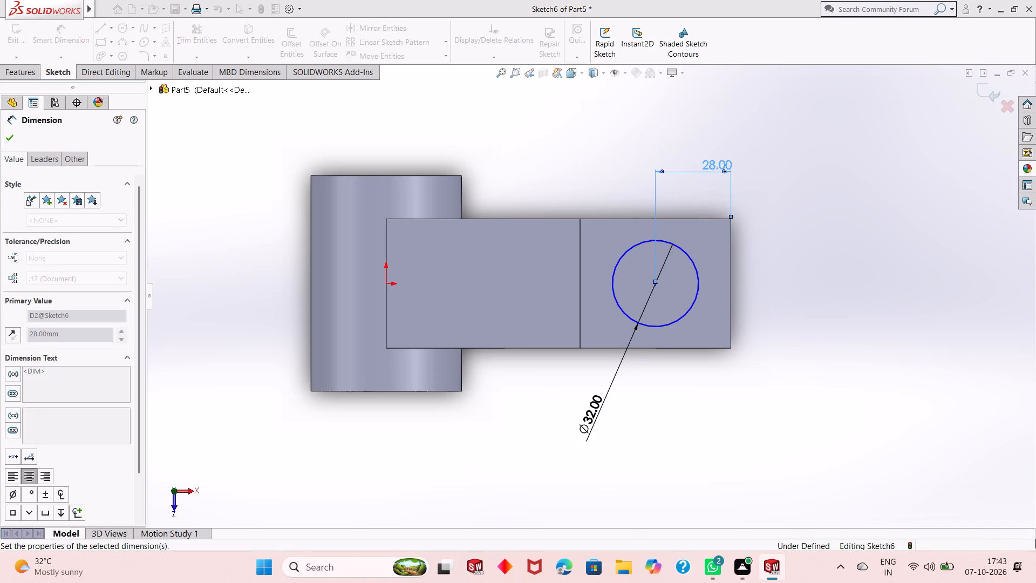
left_click(655, 286)
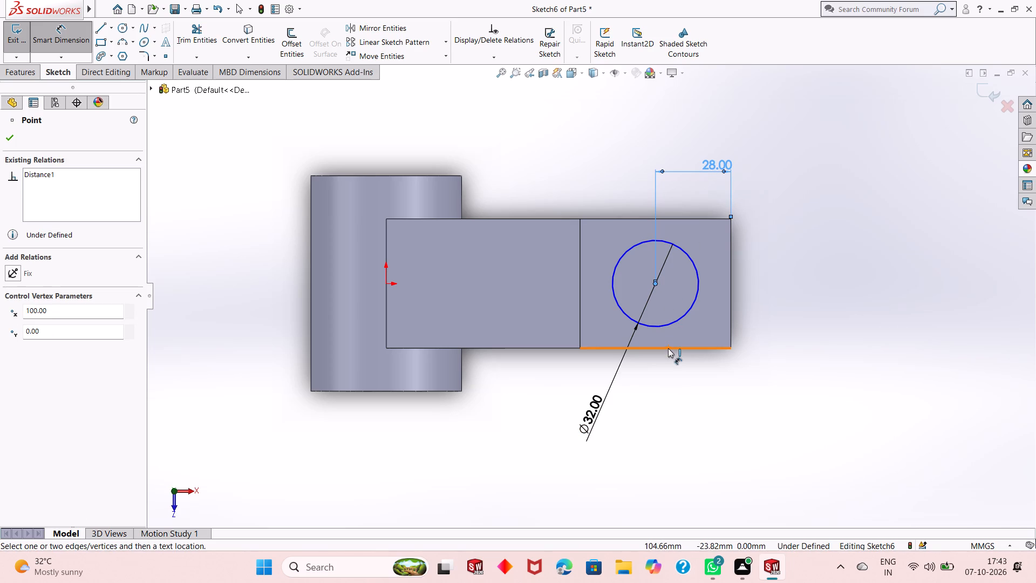
left_click(668, 348)
left_click(780, 337)
key("Return")
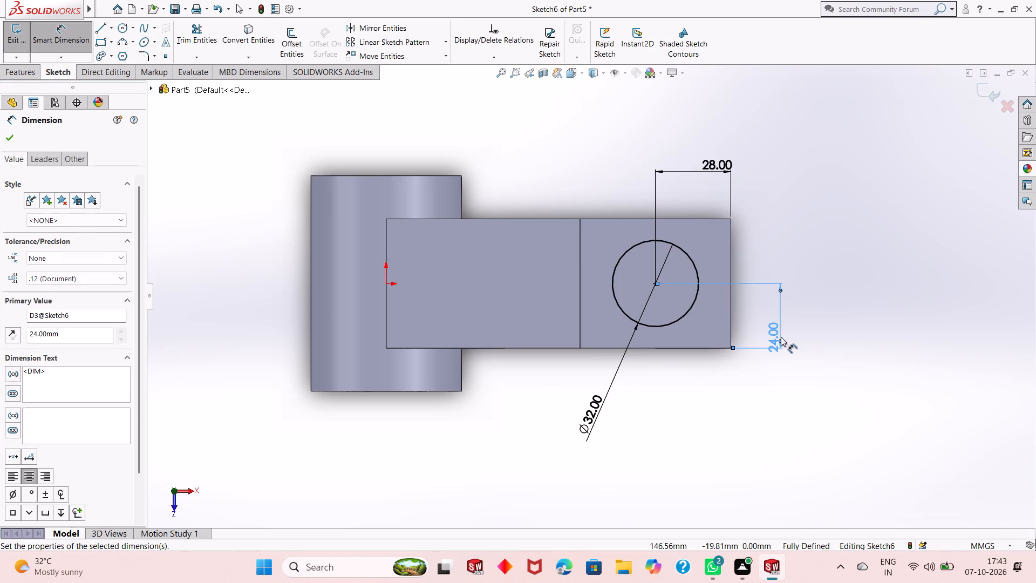
right_click(795, 223)
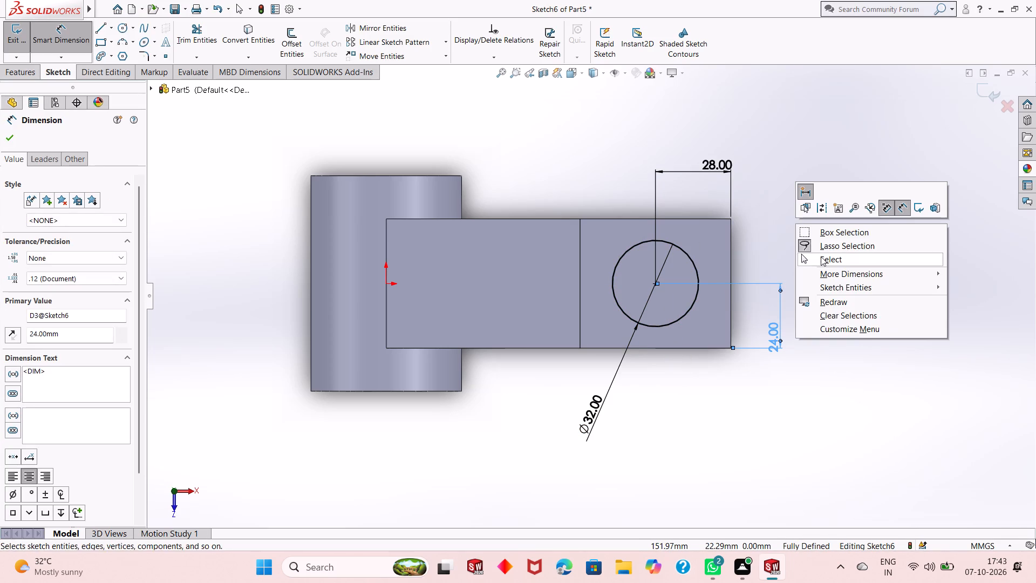
left_click(821, 256)
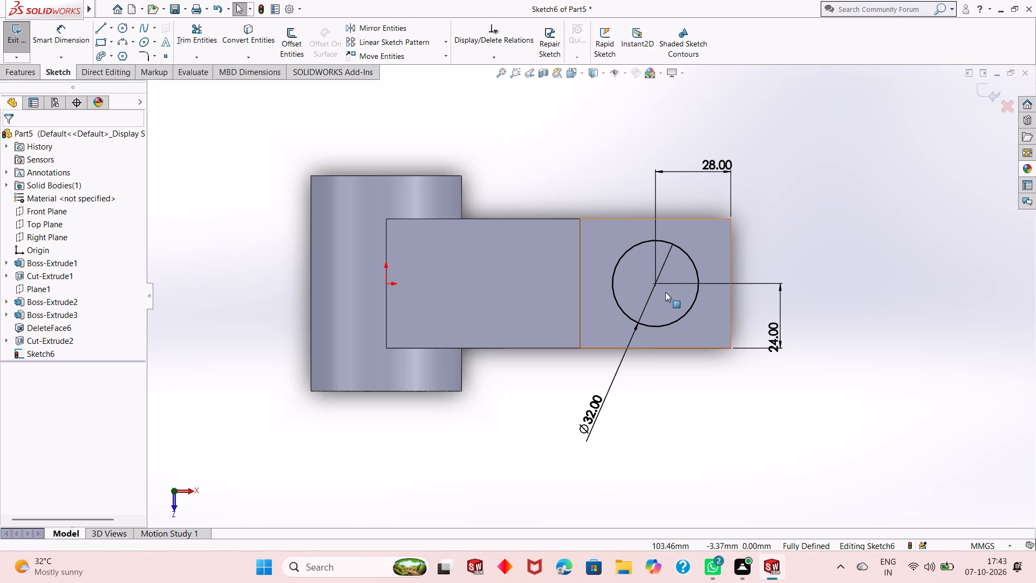
Examine the dimensioned circle on the end block's top face from several angles.
scroll(664, 292, "down", 1)
scroll(664, 292, "up", 1)
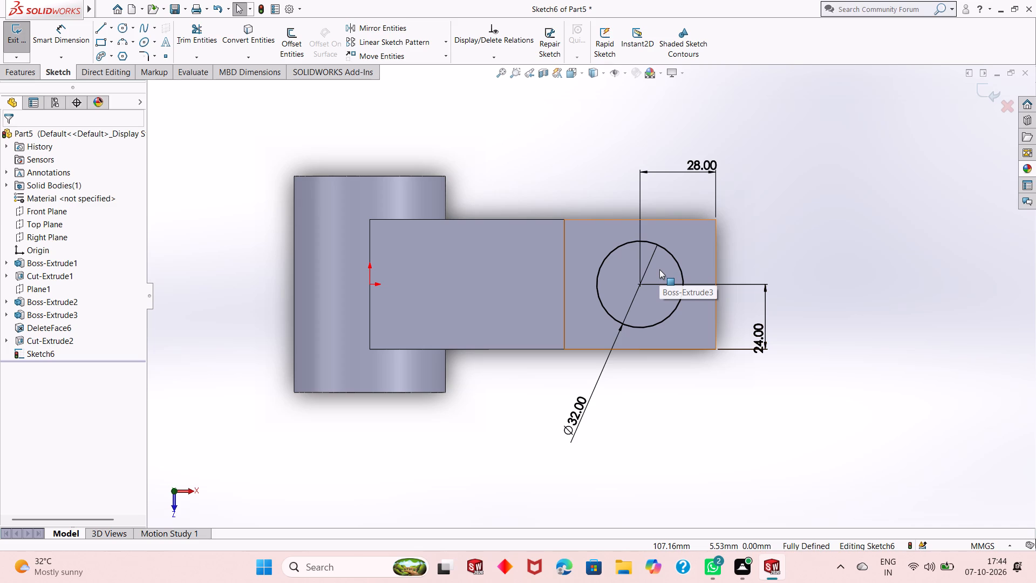
middle_click_drag(625, 352, 625, 331)
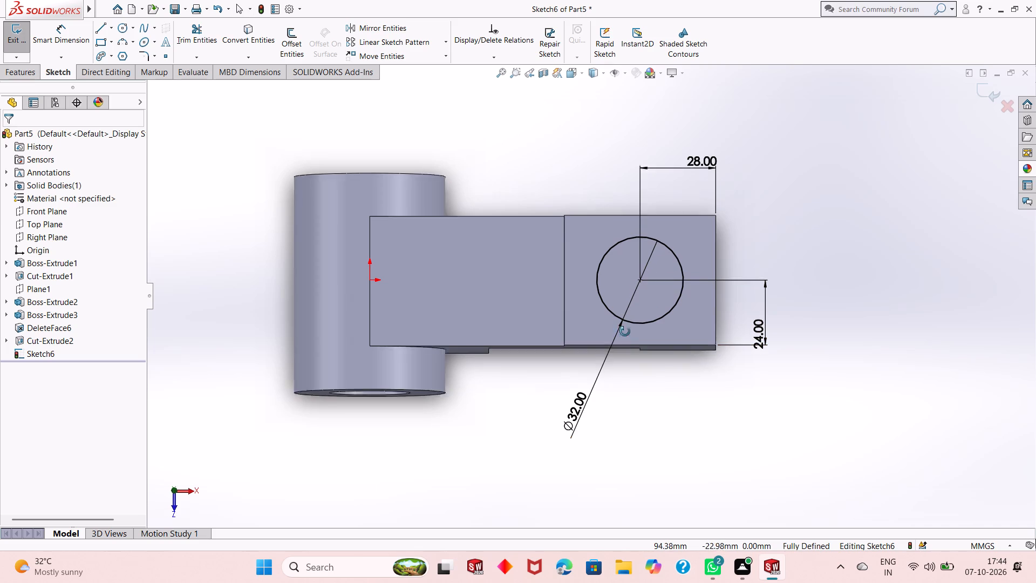
middle_click_drag(625, 331, 628, 256)
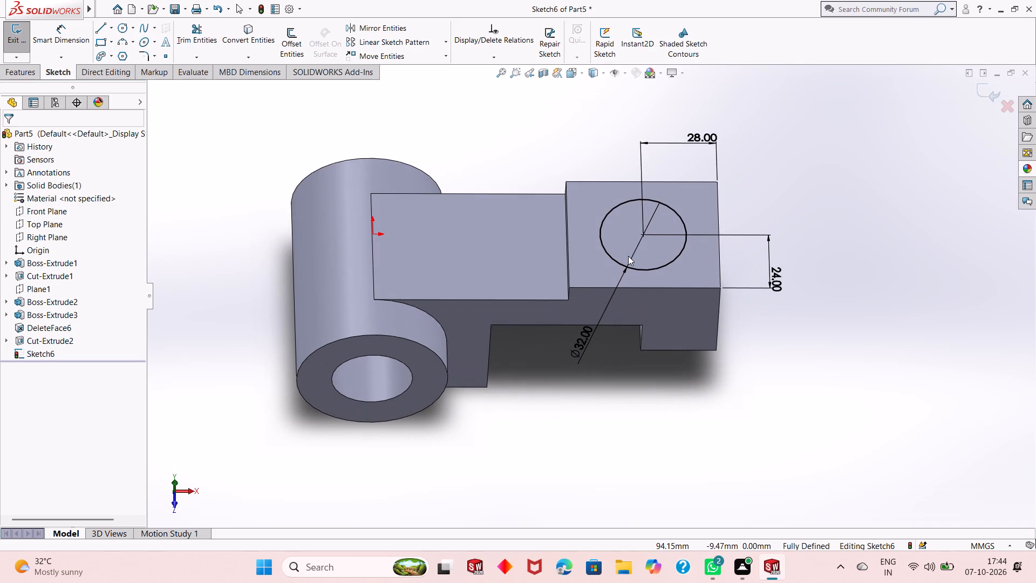
middle_click_drag(624, 310, 617, 272)
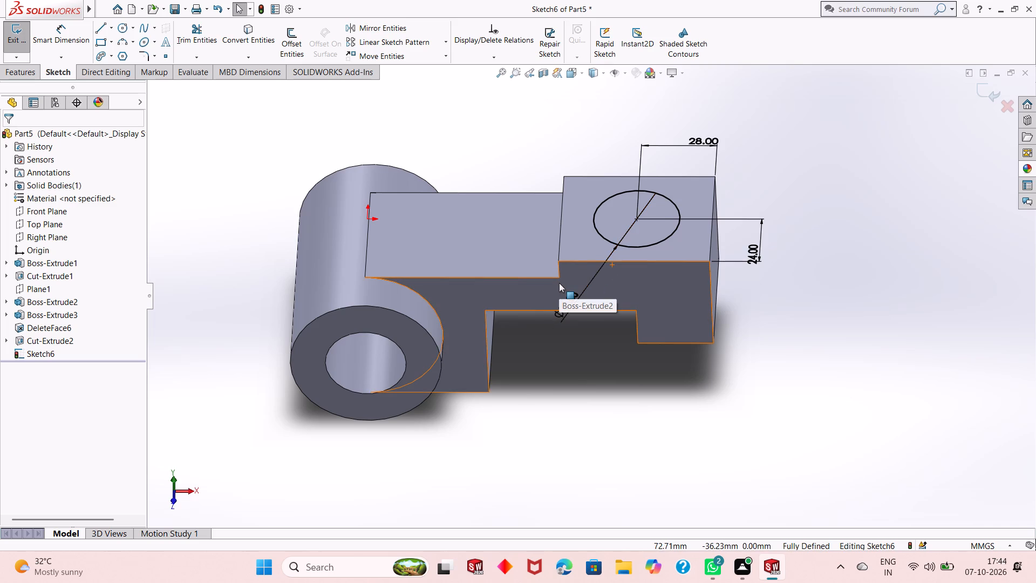
middle_click_drag(559, 270, 565, 229)
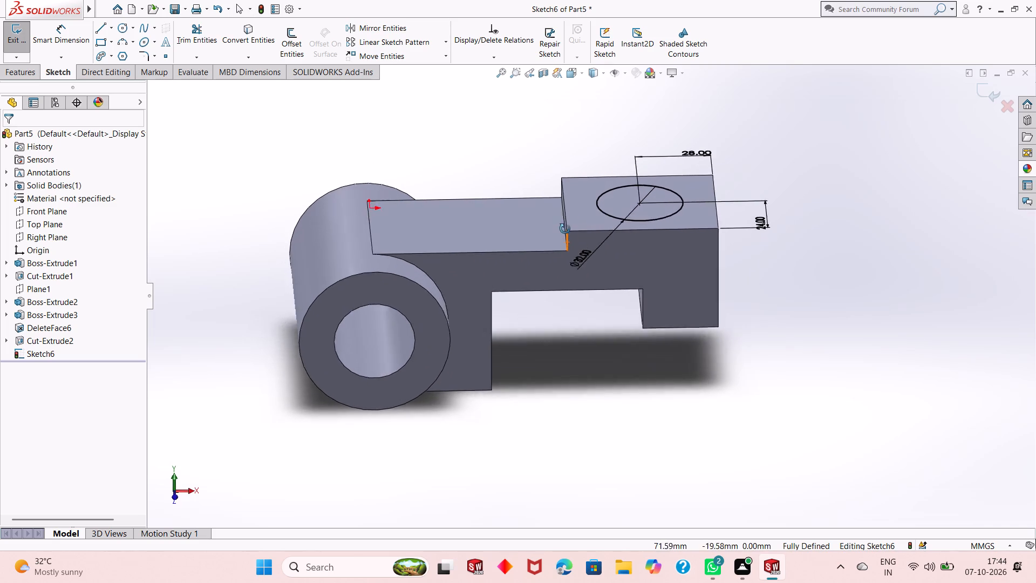
middle_click_drag(565, 229, 558, 330)
scroll(593, 256, "up", 1)
scroll(617, 215, "down", 1)
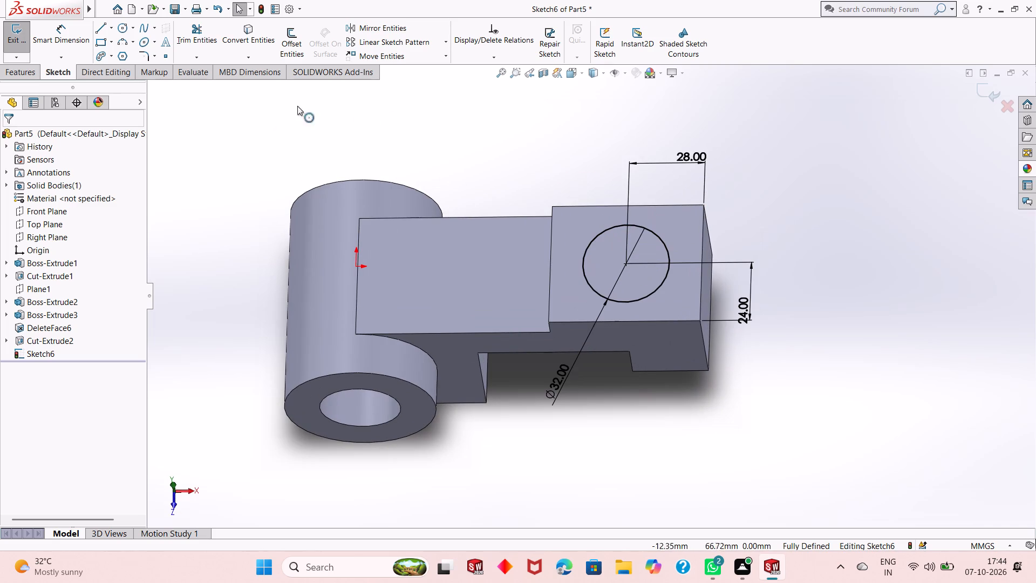
Extrude the 32 mm circle upward from the end block as a Blind boss 40 mm deep, merged with the body.
left_click(34, 78)
left_click(39, 52)
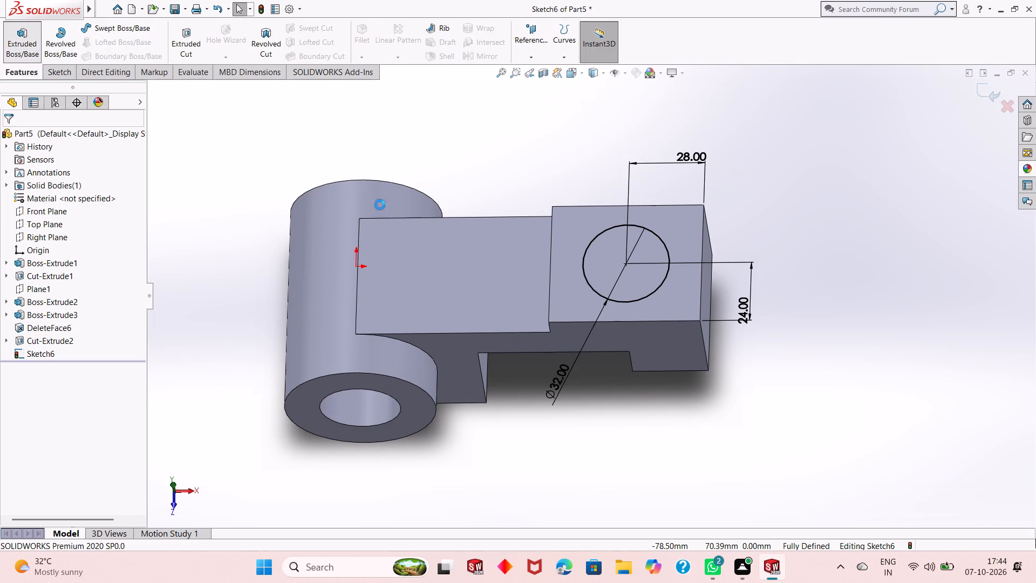
middle_click_drag(557, 355, 551, 260)
scroll(551, 260, "up", 4)
scroll(612, 175, "down", 2)
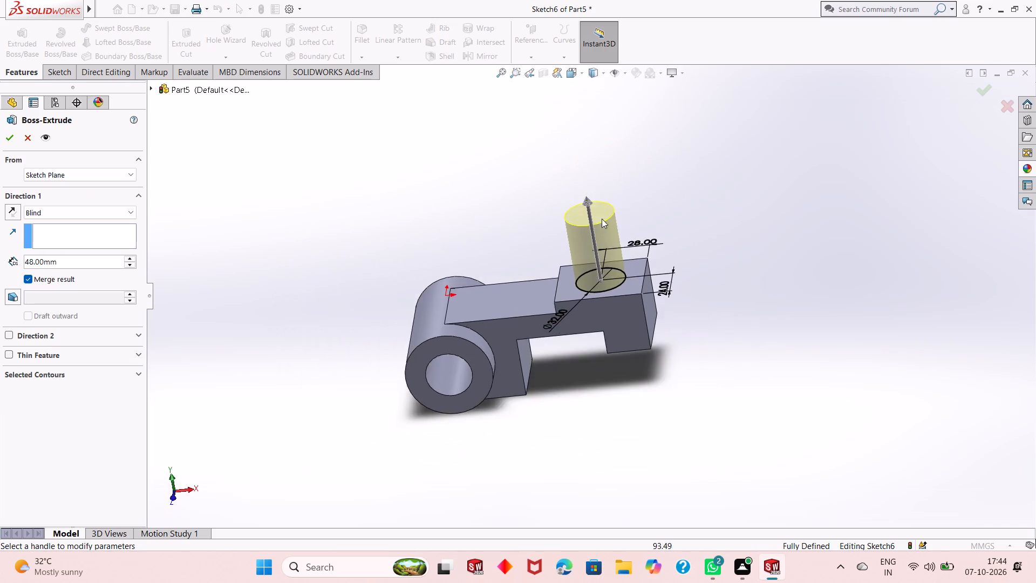
scroll(602, 219, "down", 1)
middle_click_drag(602, 368, 608, 338)
scroll(604, 254, "down", 2)
middle_click_drag(616, 292, 604, 324)
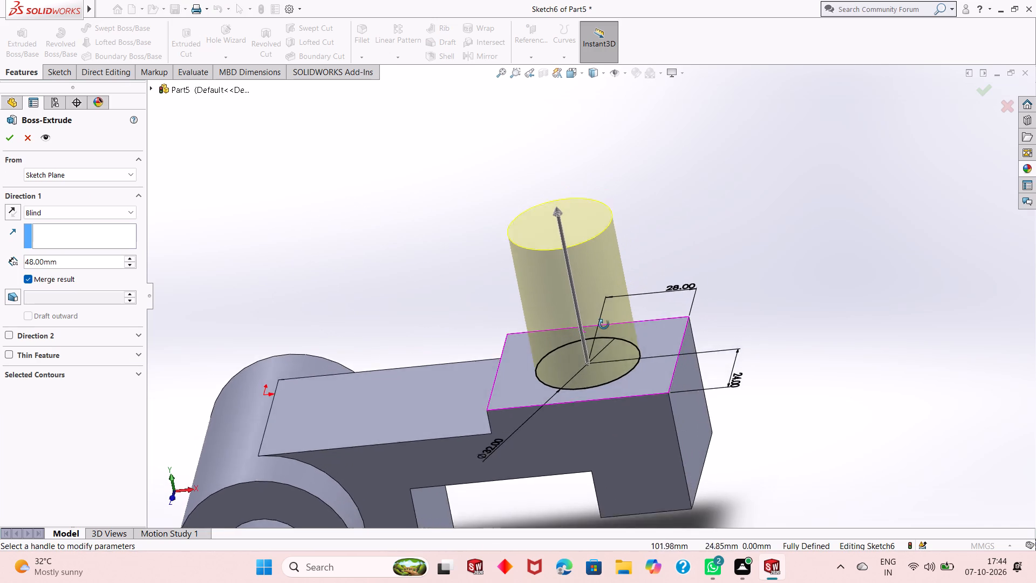
middle_click_drag(604, 324, 604, 331)
scroll(604, 331, "up", 2)
scroll(610, 301, "down", 2)
scroll(431, 338, "up", 4)
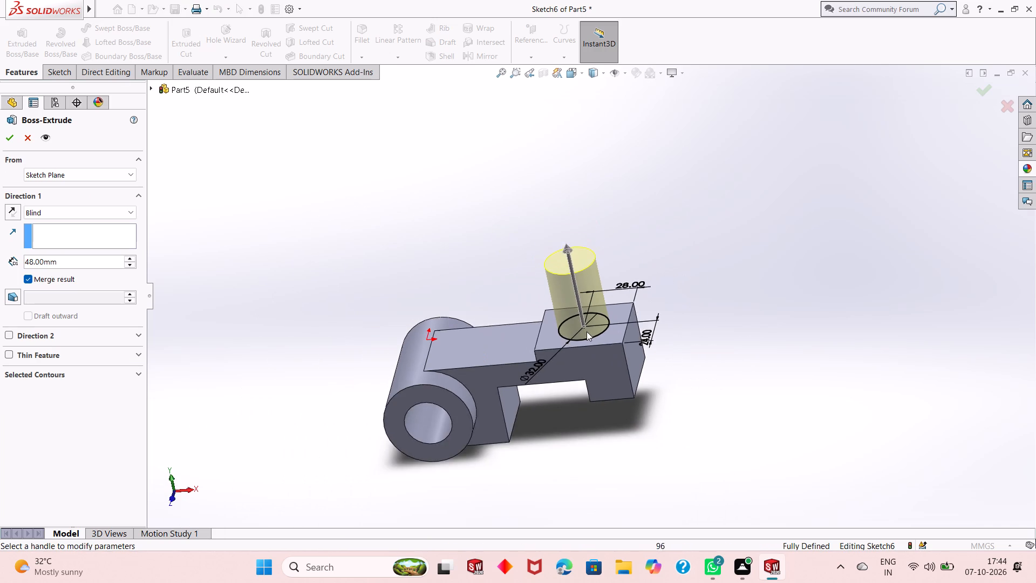
scroll(588, 331, "down", 3)
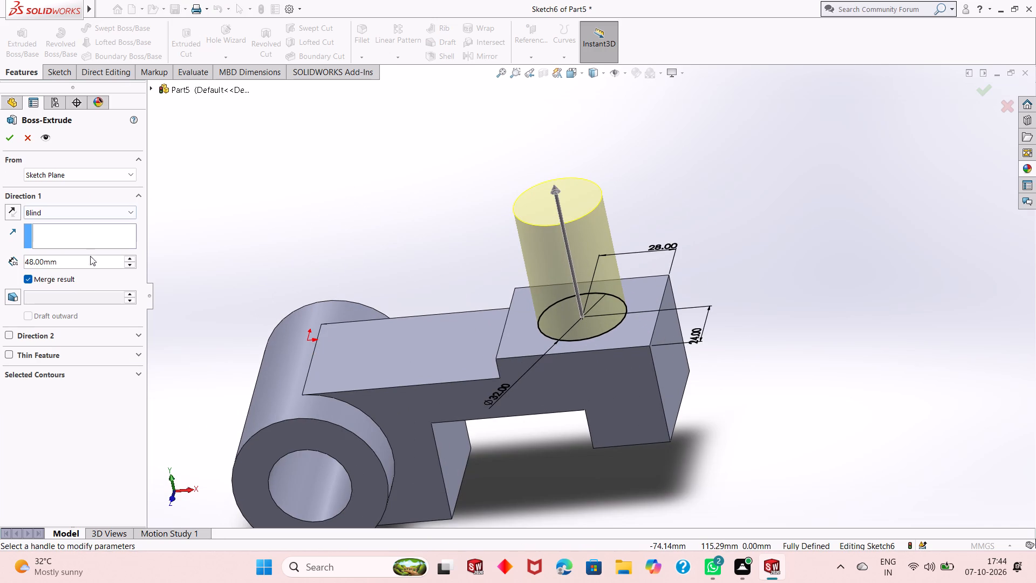
double_click(58, 263)
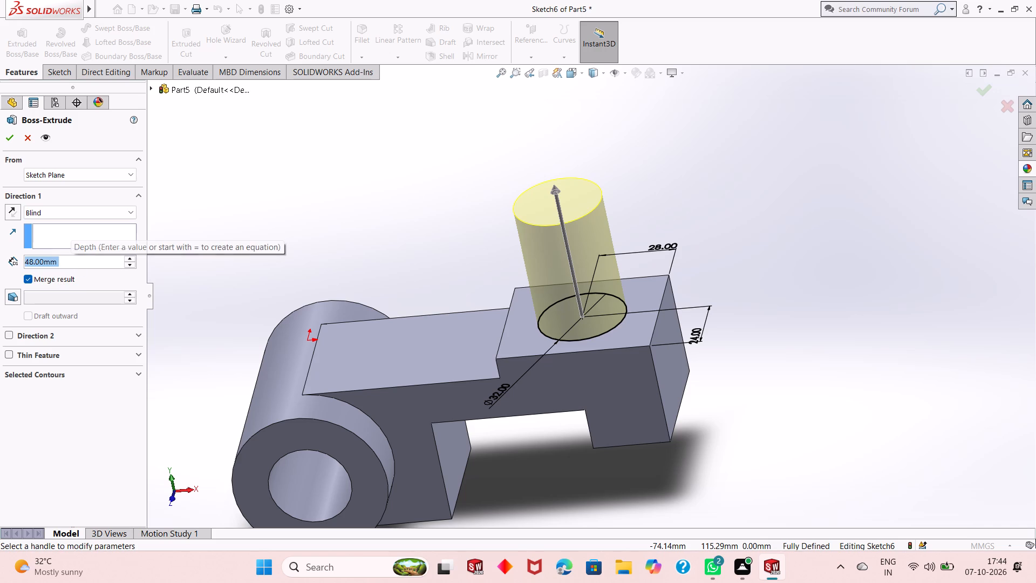
key("0")
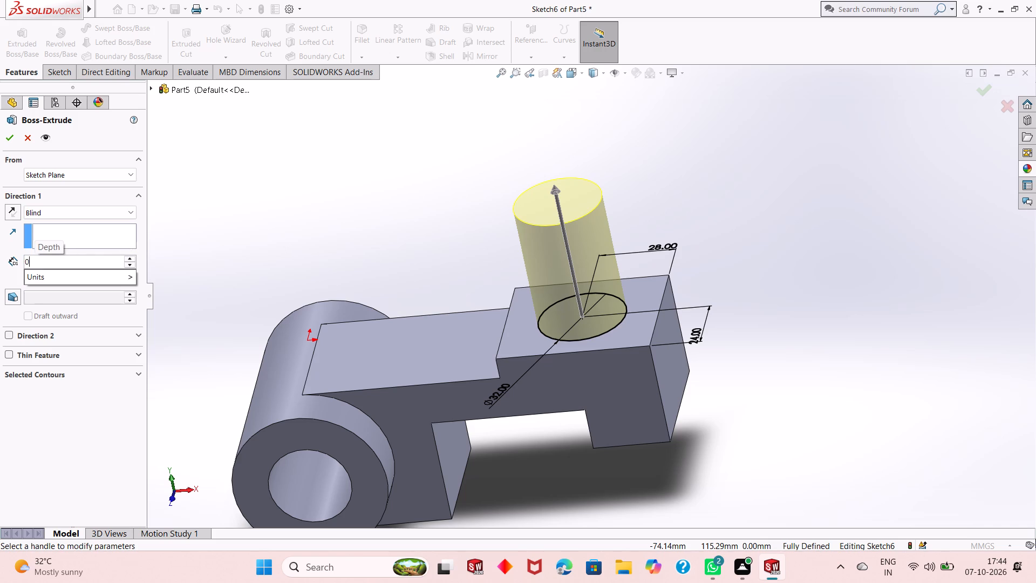
key("BackSpace")
type("40")
key("Return")
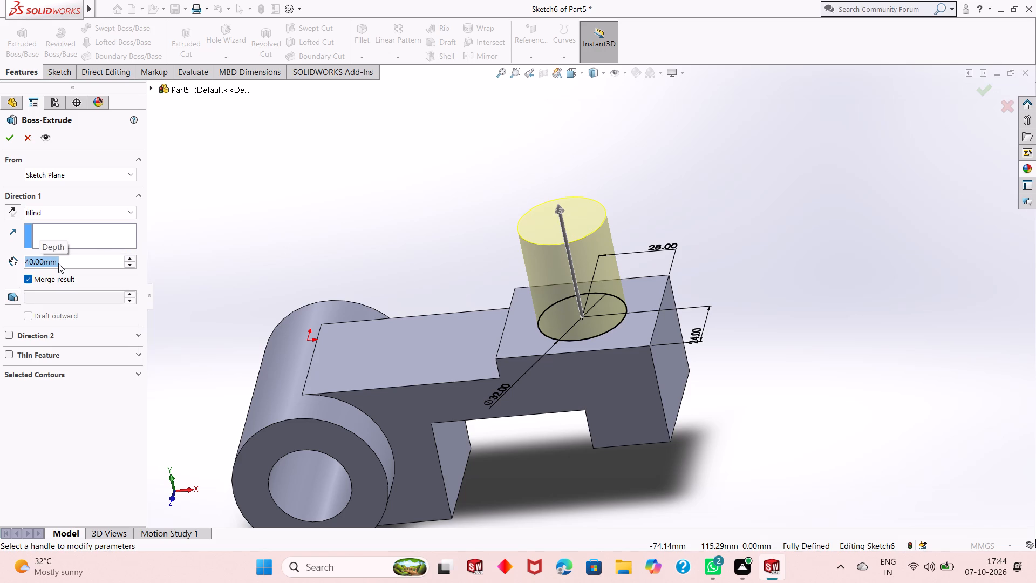
left_click(6, 141)
left_click(345, 212)
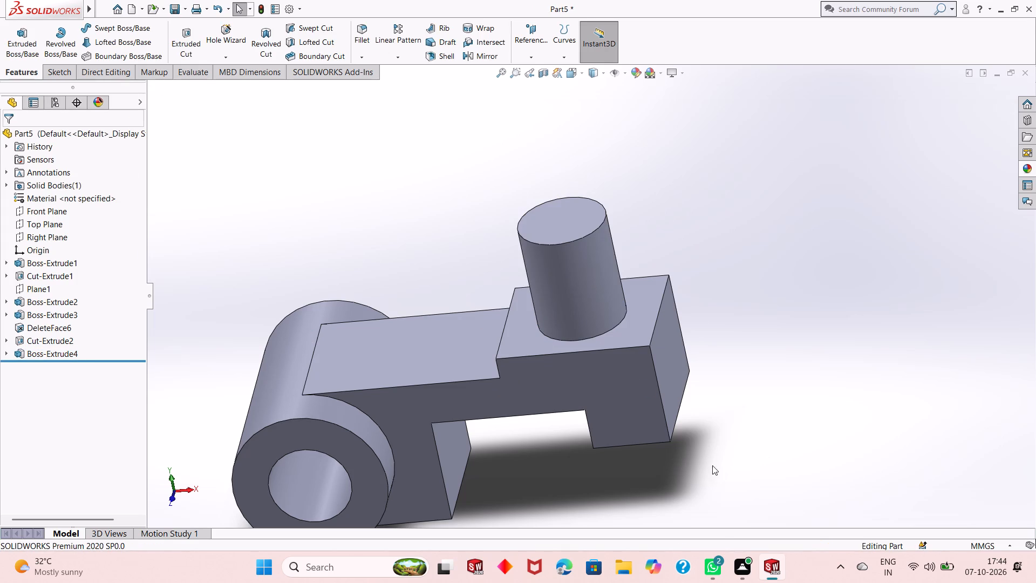
middle_click_drag(597, 468, 623, 452)
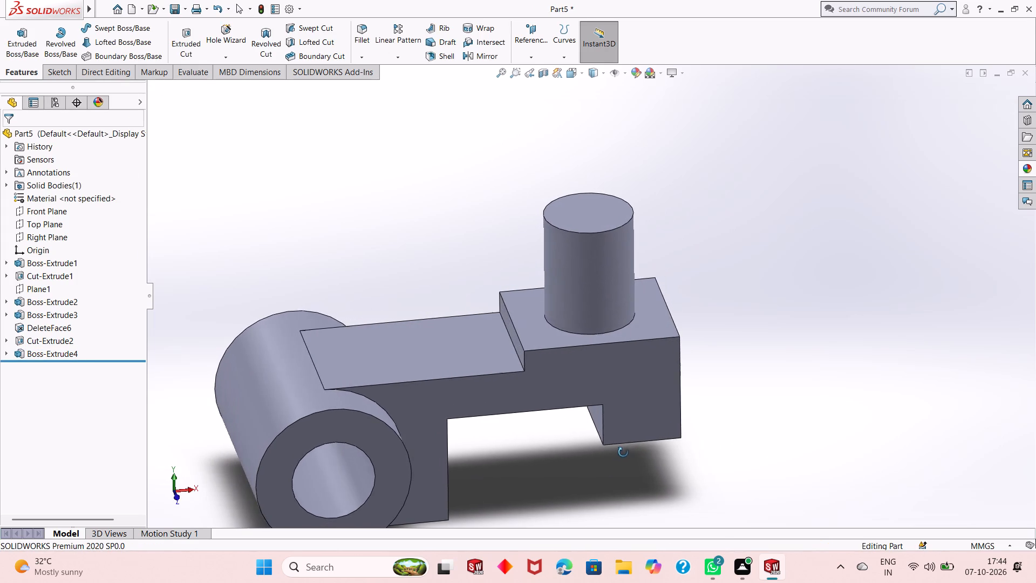
middle_click_drag(623, 452, 643, 442)
scroll(535, 362, "down", 1)
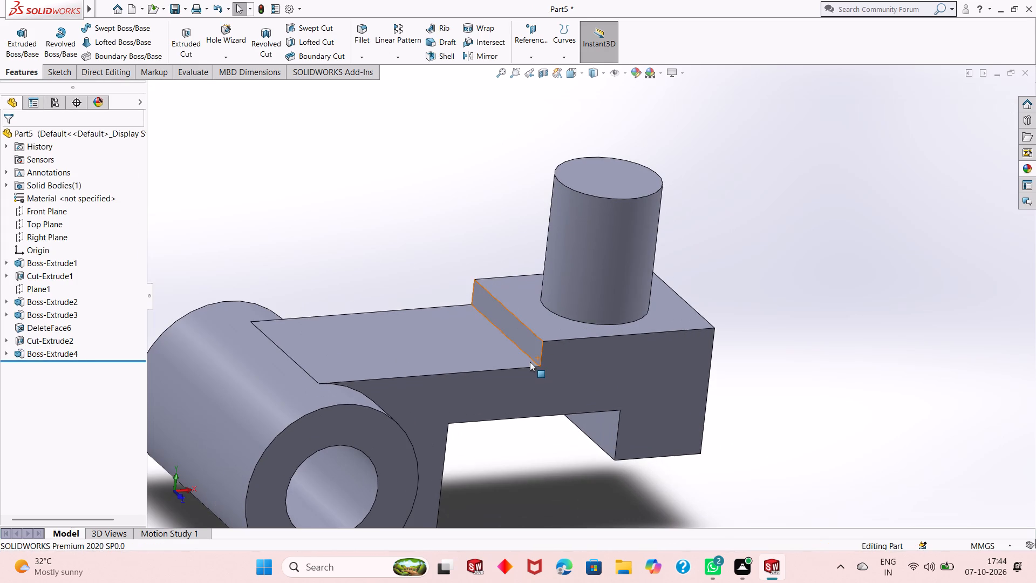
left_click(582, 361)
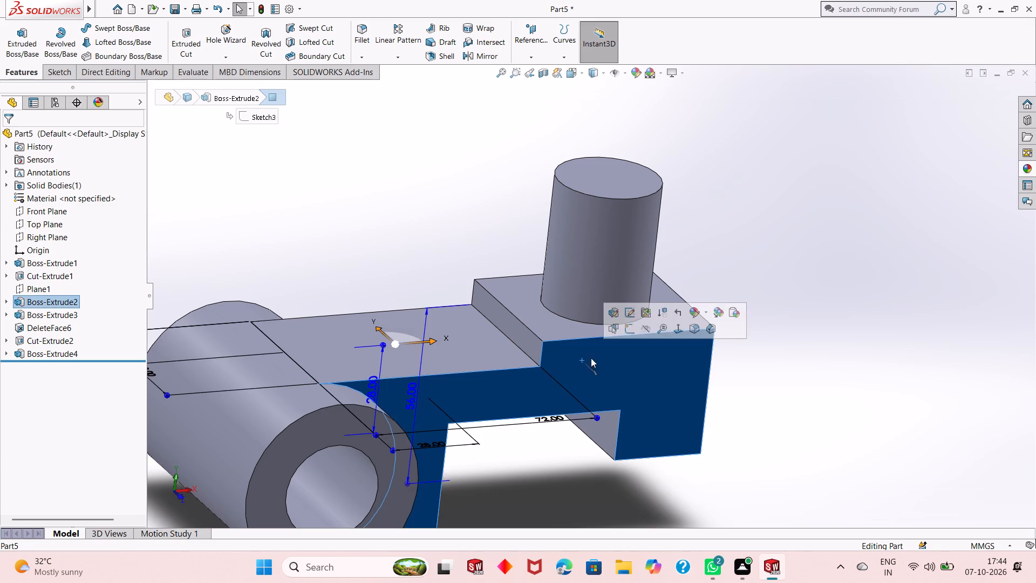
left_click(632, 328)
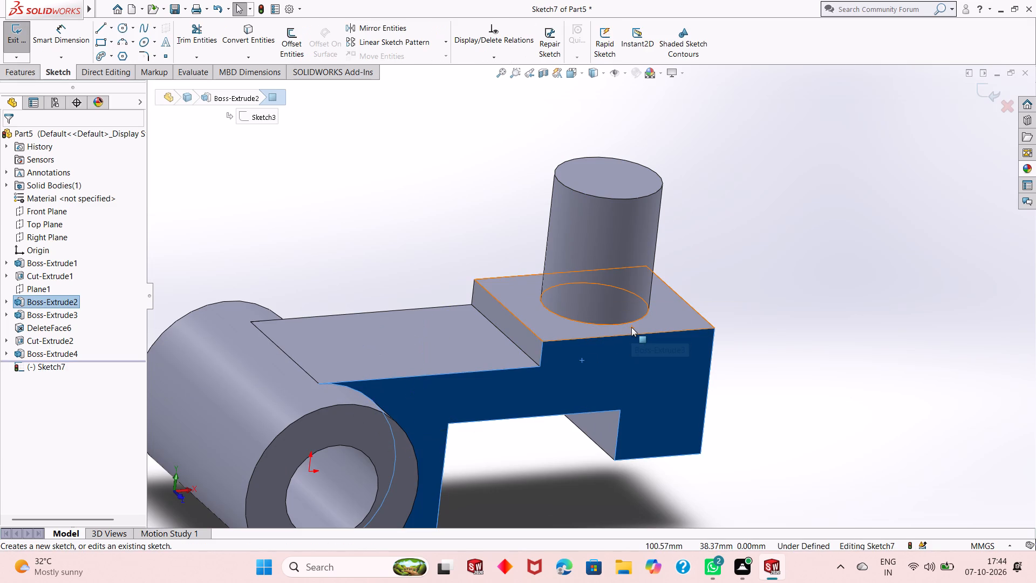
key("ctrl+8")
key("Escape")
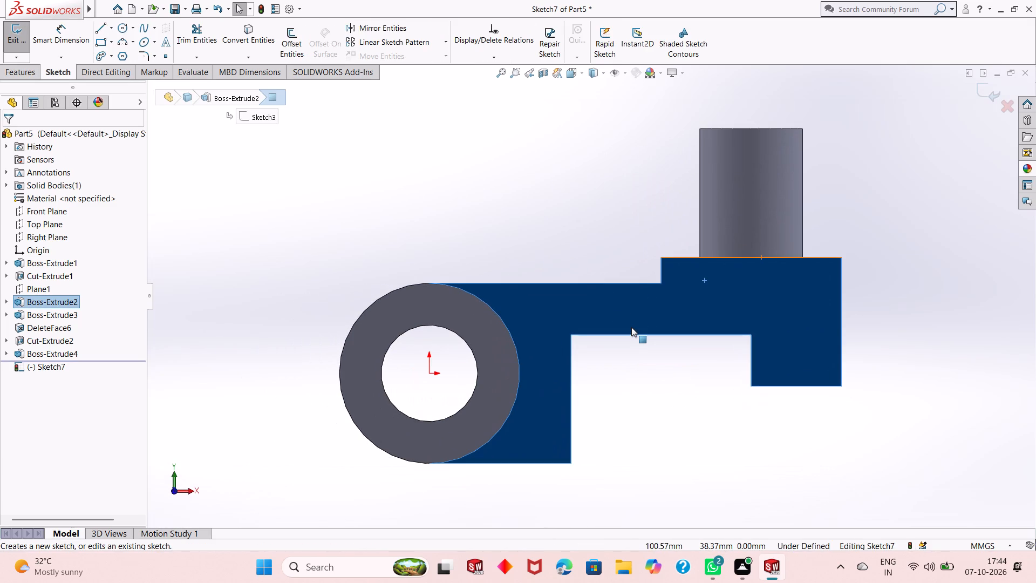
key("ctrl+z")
Sketch a circle about 15 mm in diameter on the cylindrical boss's top face, concentric with the boss.
middle_click_drag(711, 233, 727, 356)
scroll(720, 333, "up", 2)
left_click(706, 198)
left_click(753, 168)
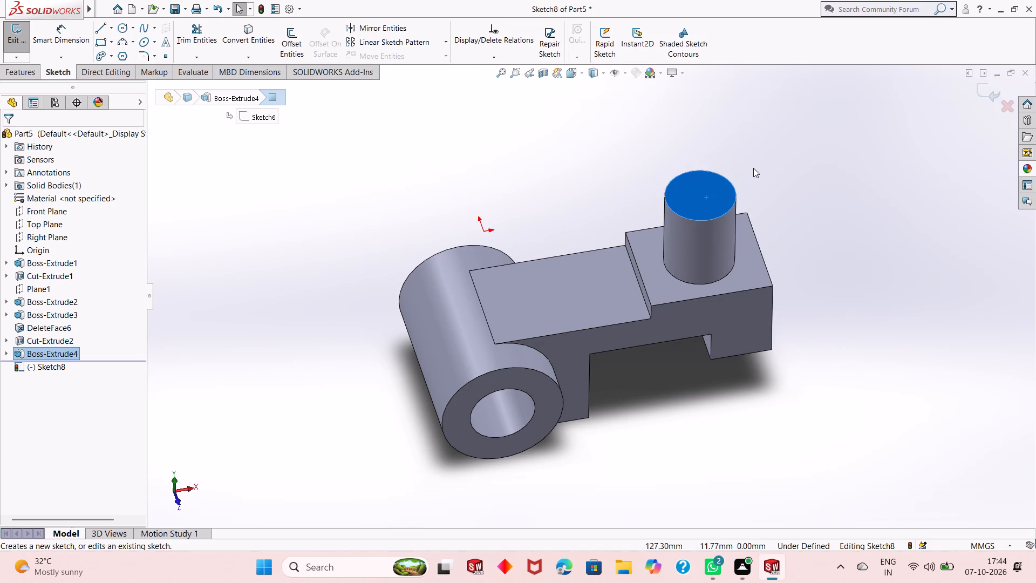
key("ctrl+8")
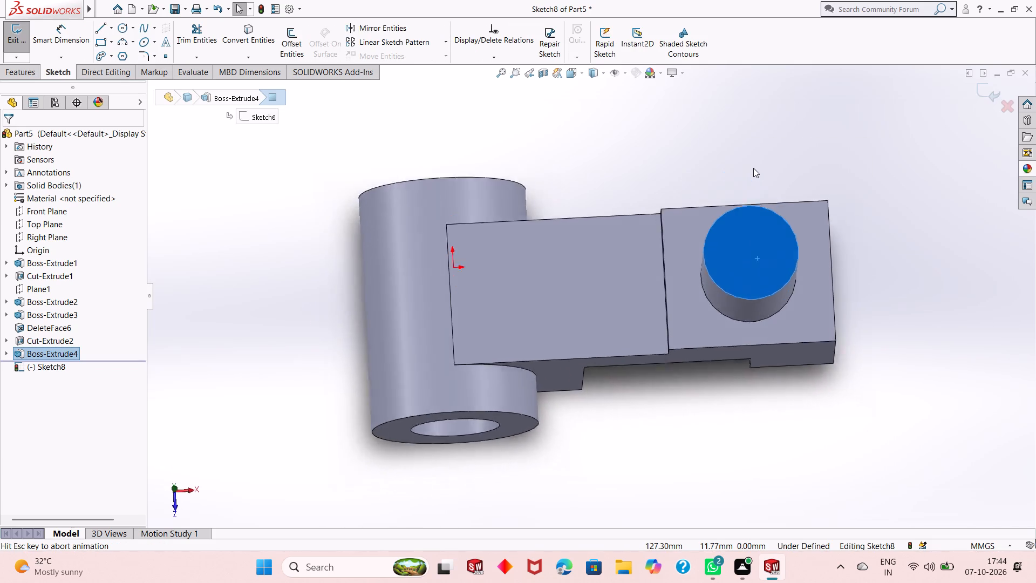
left_click(892, 236)
scroll(812, 270, "up", 1)
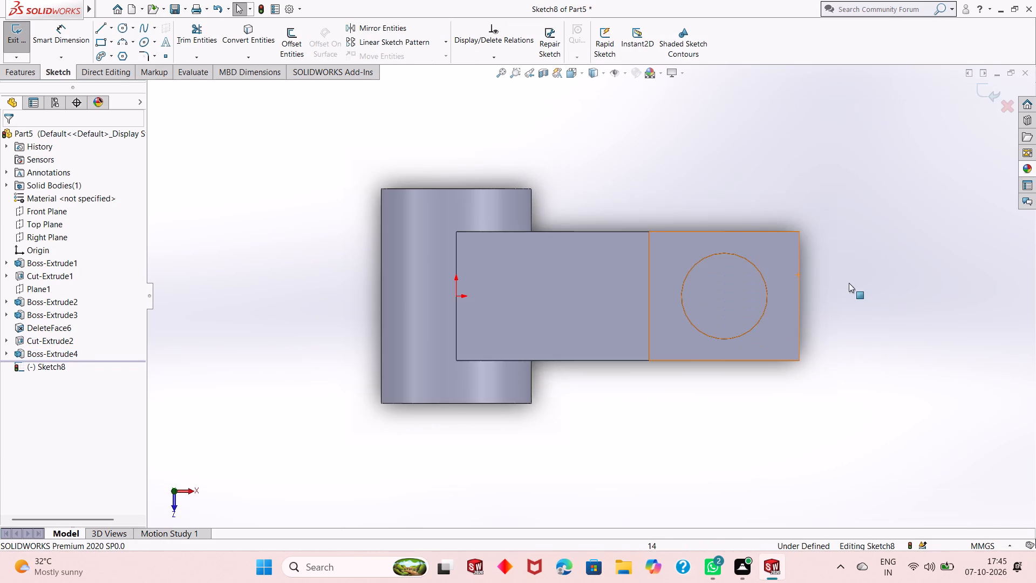
scroll(820, 302, "down", 2)
left_click(121, 28)
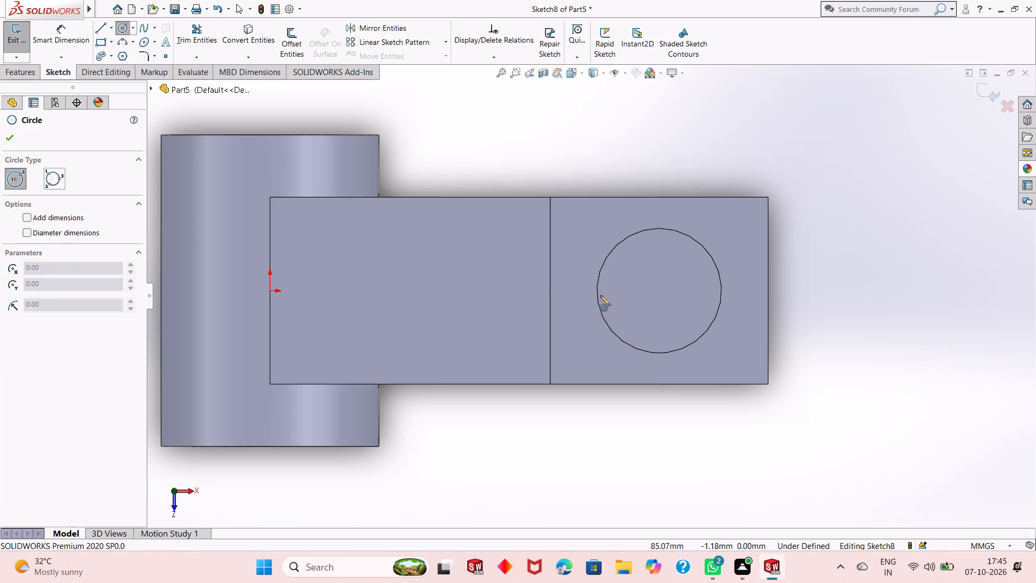
left_click(659, 289)
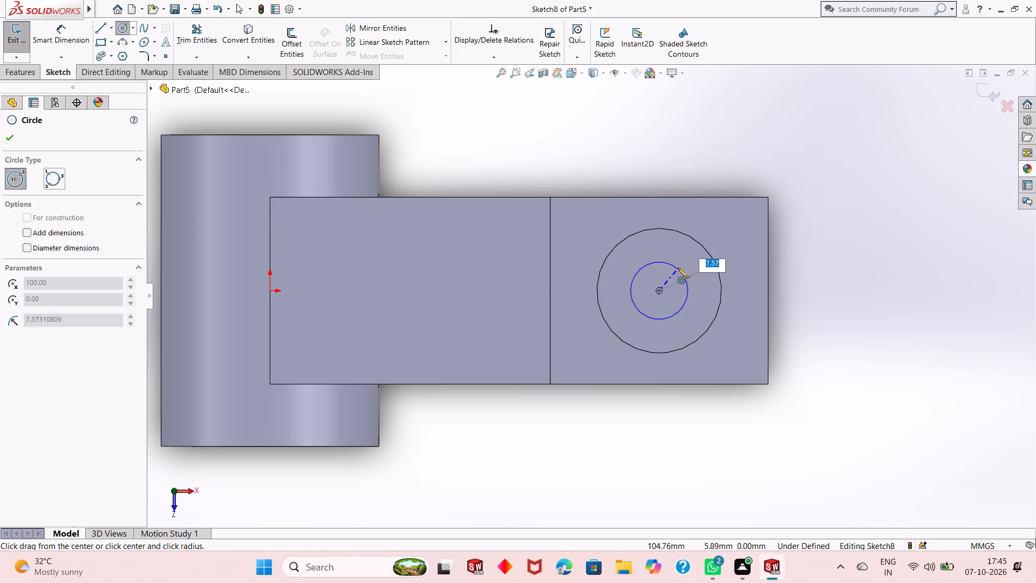
left_click(678, 268)
right_click(835, 214)
left_click(843, 218)
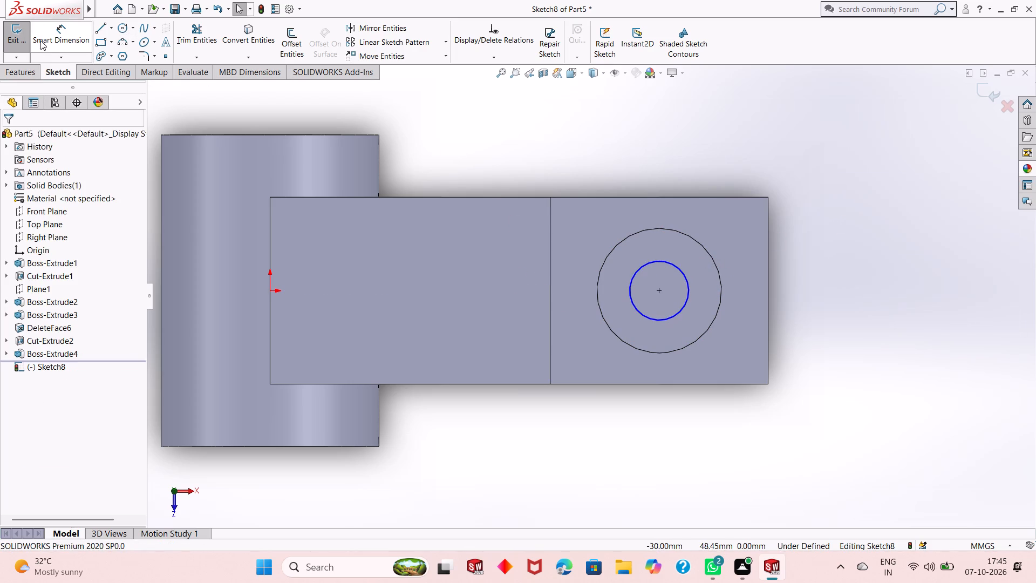
Dimension the new circle's diameter as 16 mm.
left_click(40, 40)
left_click(652, 318)
left_click(732, 458)
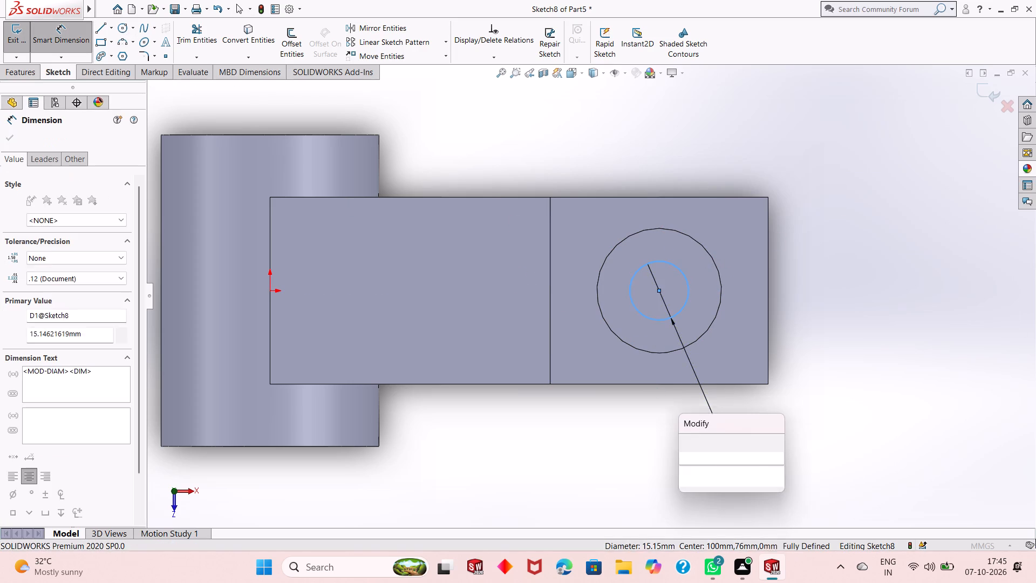
type("16")
key("Return")
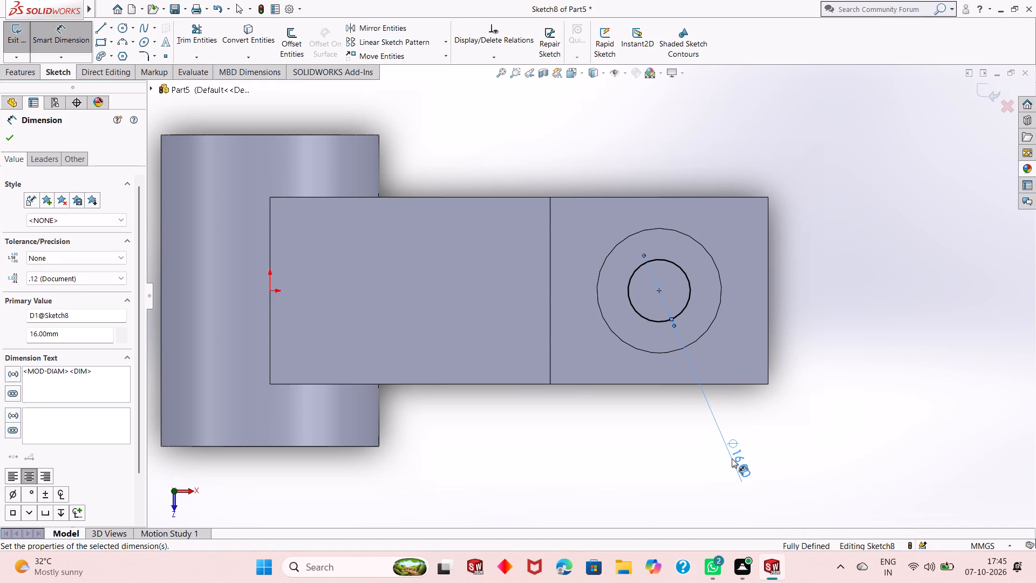
right_click(822, 397)
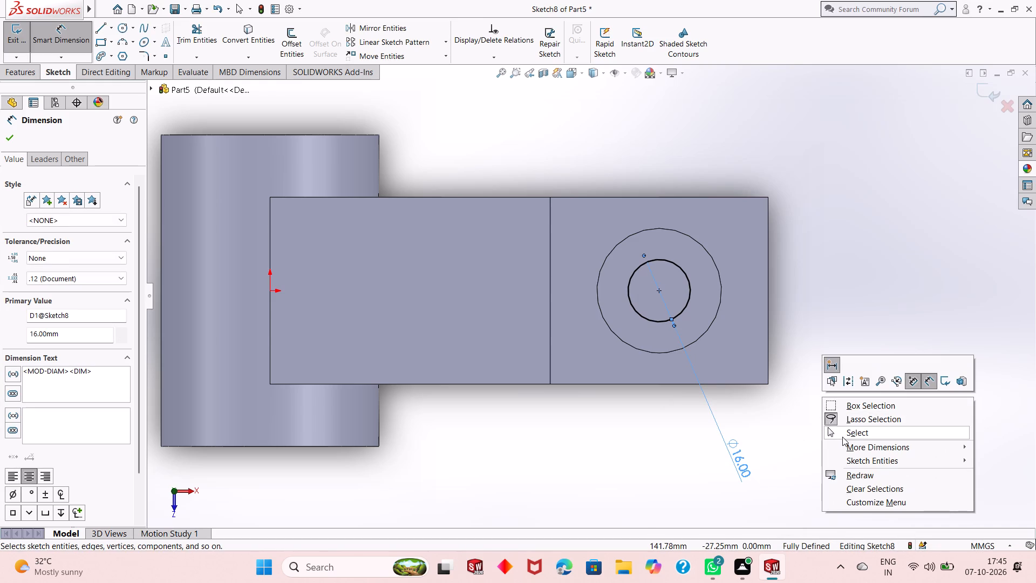
left_click(842, 432)
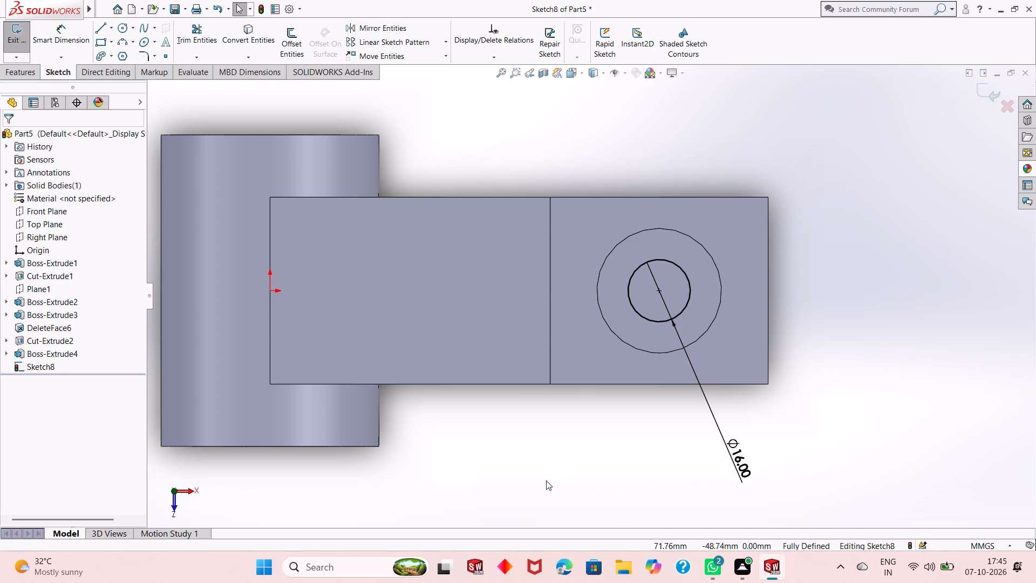
Cut the 16 mm circle down through the cylindrical boss as a Blind extruded cut 40 mm deep.
middle_click_drag(544, 478, 548, 427)
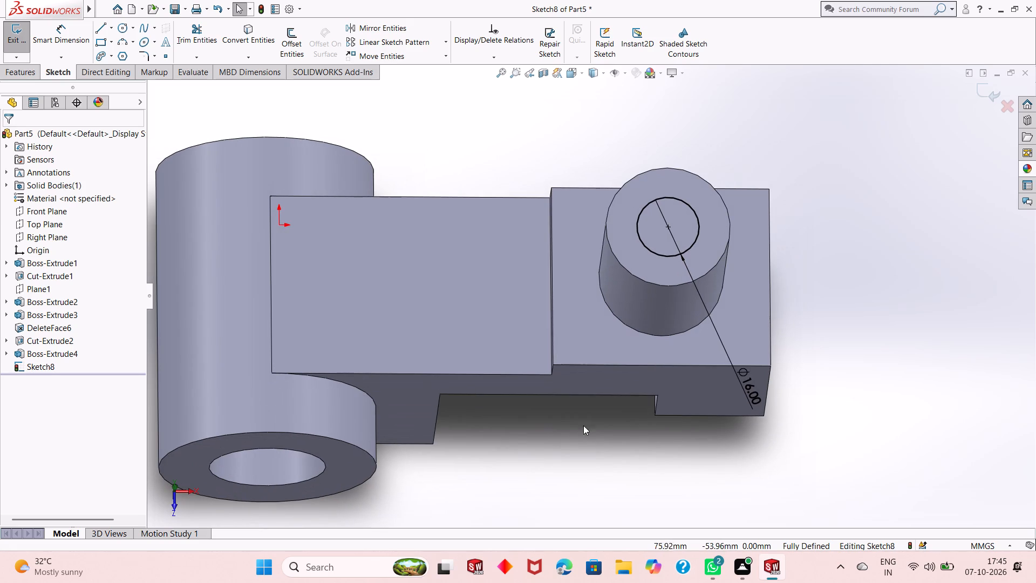
middle_click_drag(592, 425, 611, 325)
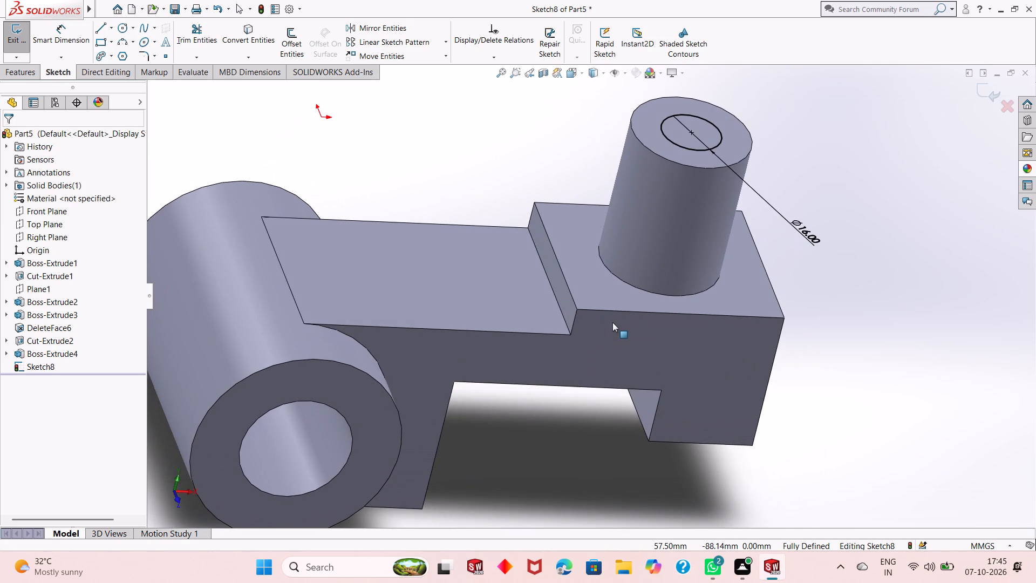
middle_click_drag(614, 353, 609, 226)
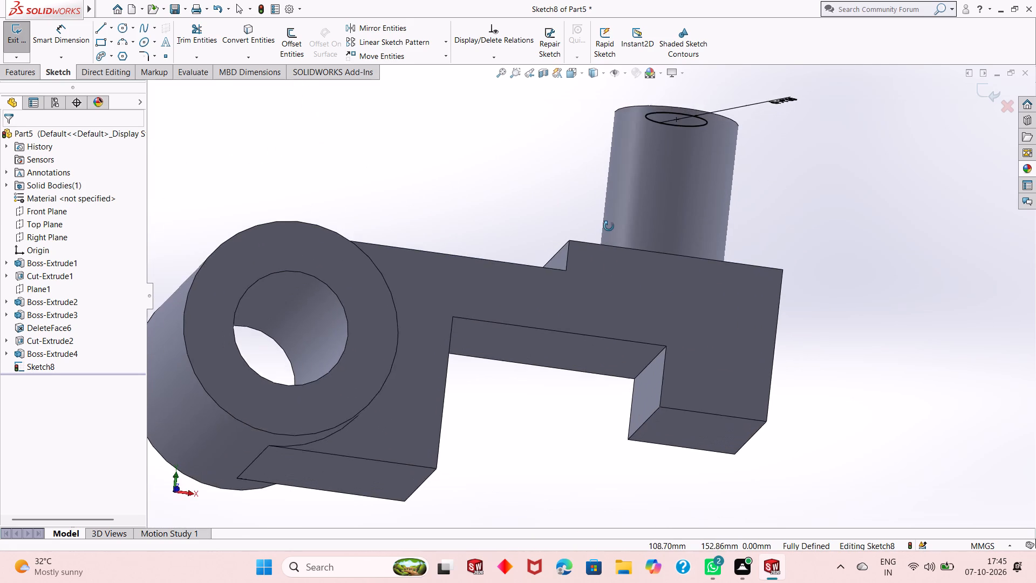
middle_click_drag(609, 226, 613, 233)
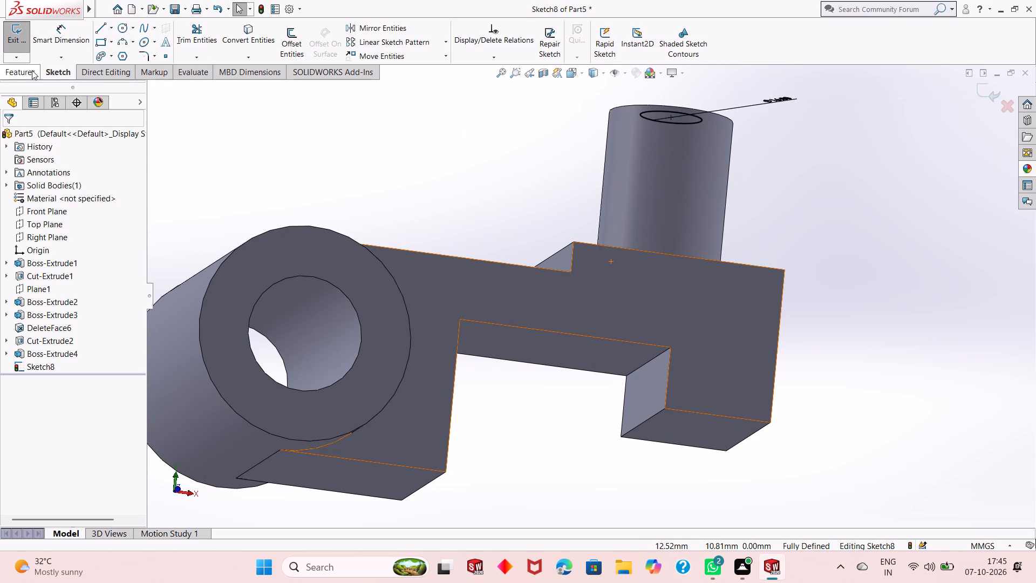
left_click(31, 70)
left_click(190, 40)
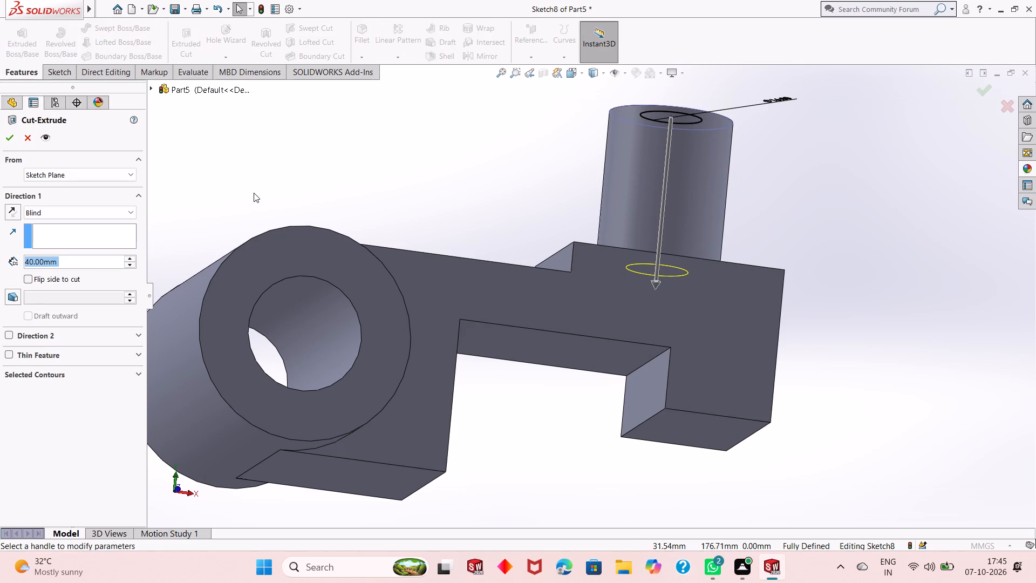
type("60")
key("Return")
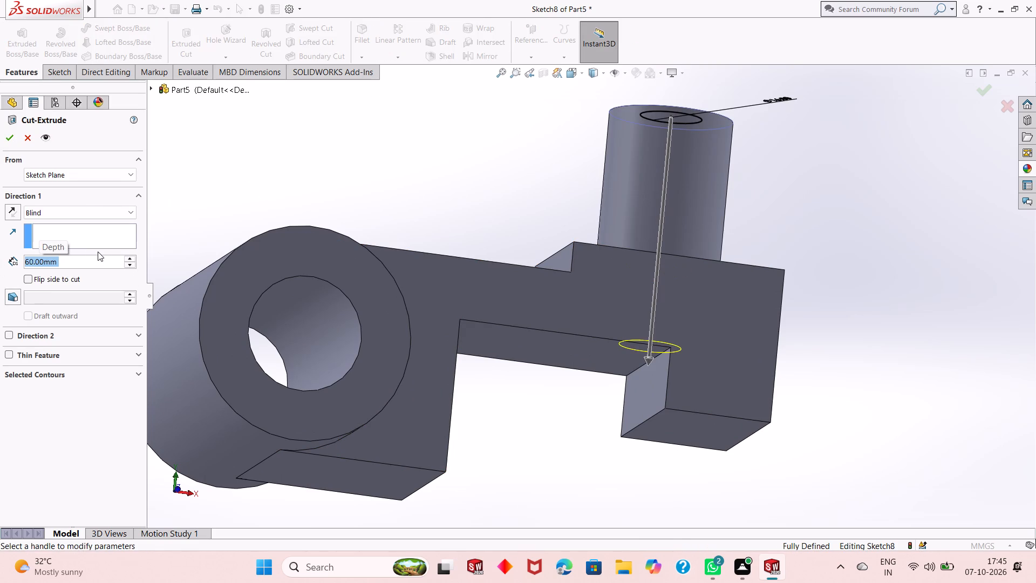
type("70")
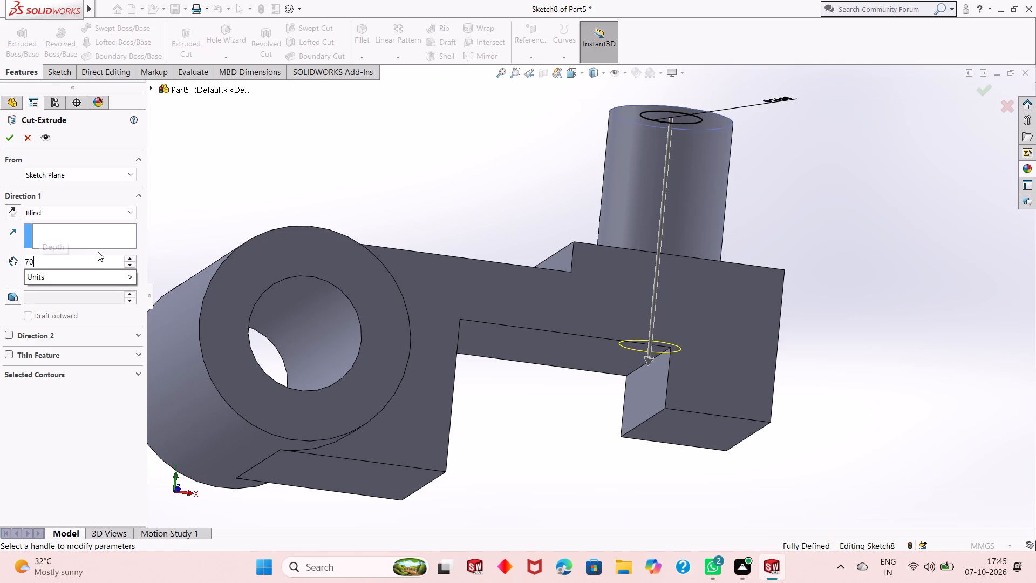
key("Return")
type("40")
key("Return")
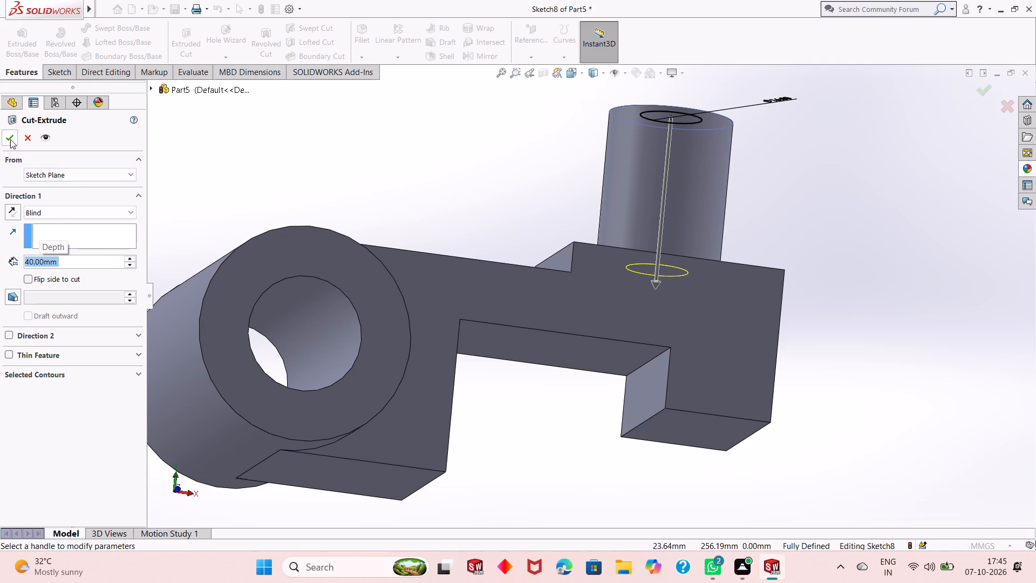
left_click(10, 139)
left_click(831, 279)
Fillet the inner edge where the arm's top face meets the end block's step with an 8 mm radius.
middle_click_drag(681, 235, 698, 314)
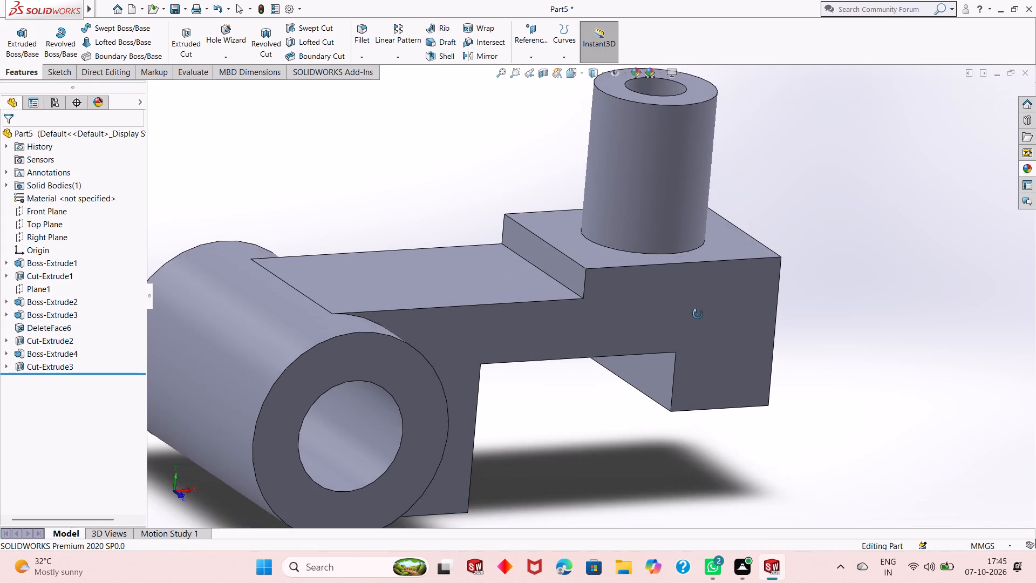
middle_click_drag(698, 314, 697, 351)
scroll(687, 347, "up", 1)
left_click(598, 329)
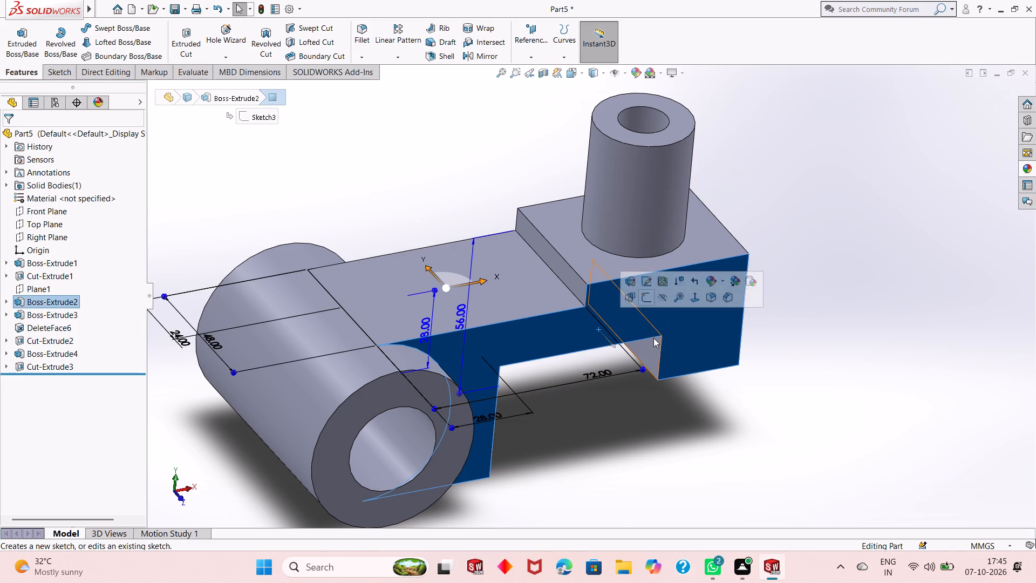
key("Escape")
scroll(633, 317, "down", 3)
key("Escape")
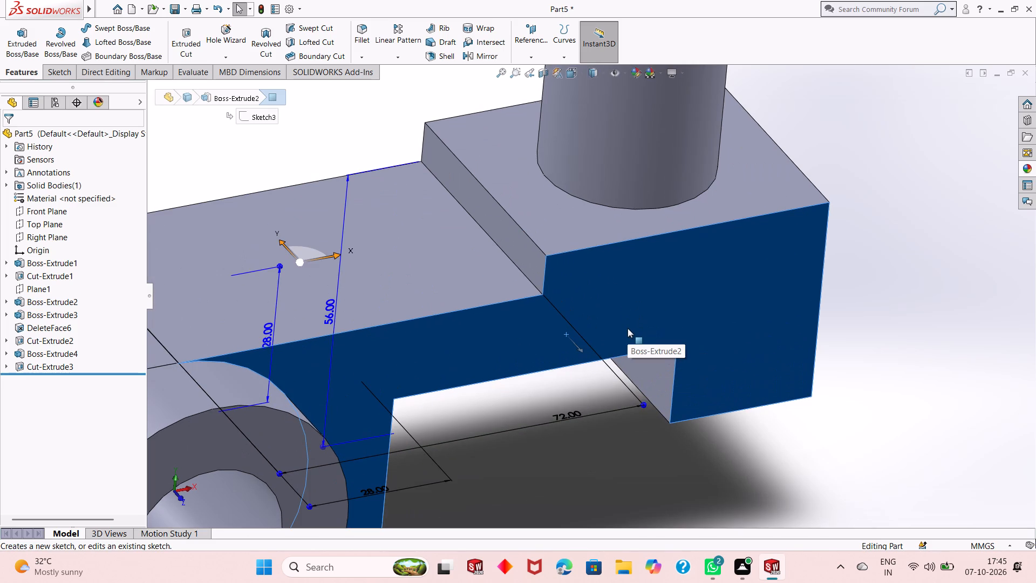
middle_click_drag(615, 332, 611, 315)
left_click(359, 35)
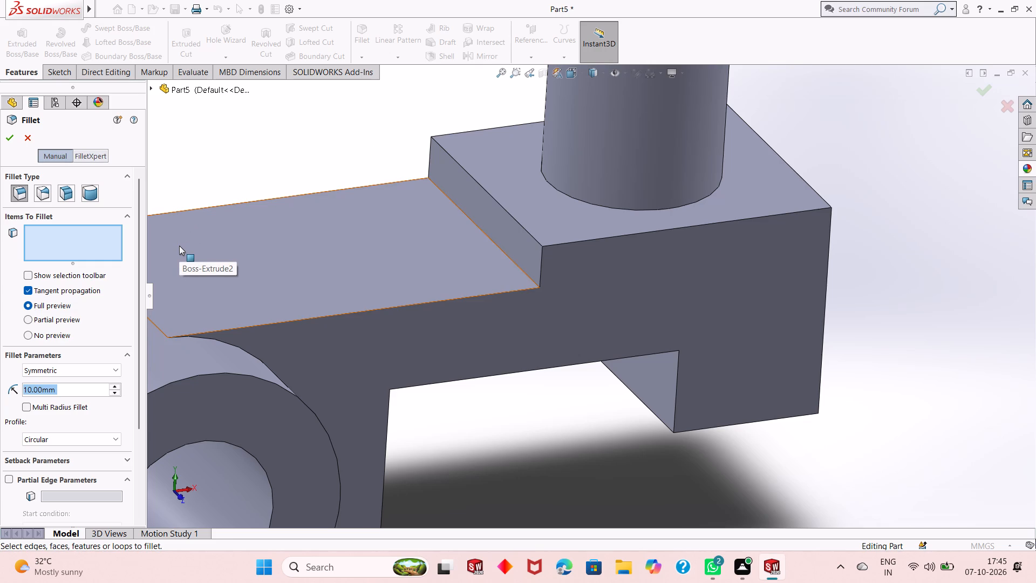
key("8")
key("Return")
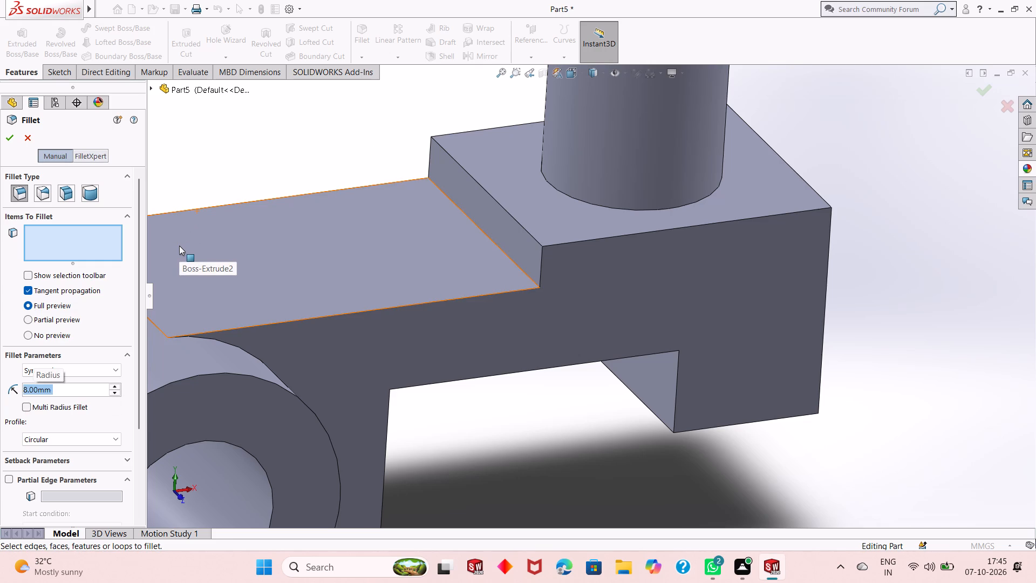
left_click(522, 269)
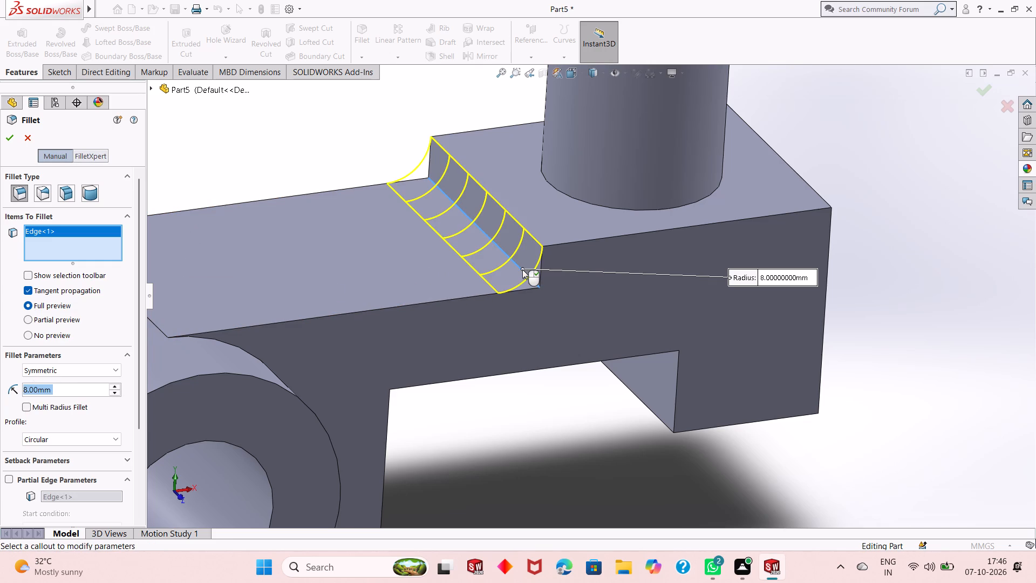
left_click(10, 140)
Examine the bored boss, the filleted step and the underside of the part from several angles.
middle_click_drag(441, 302, 437, 275)
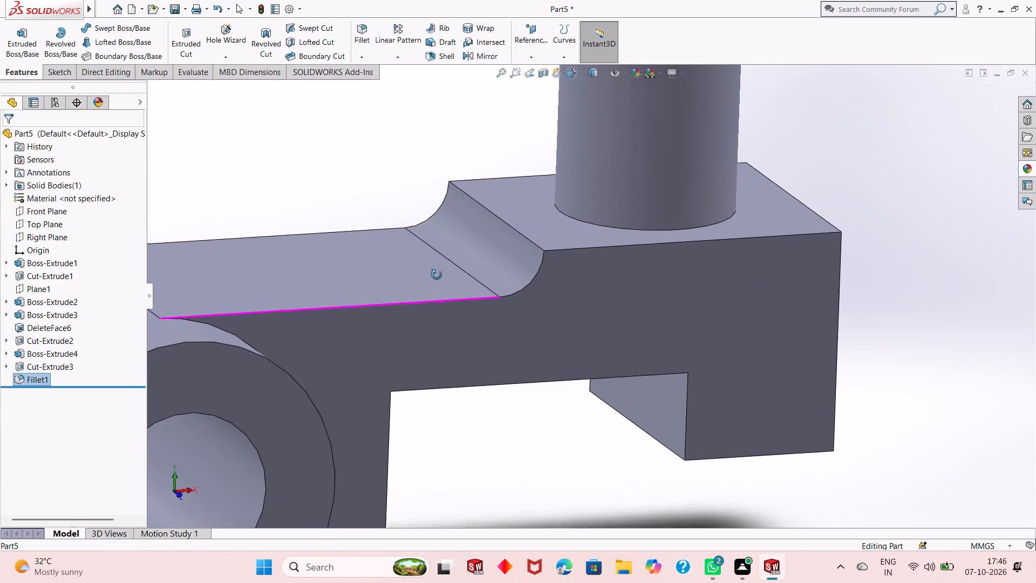
middle_click_drag(437, 275, 416, 270)
scroll(615, 338, "up", 1)
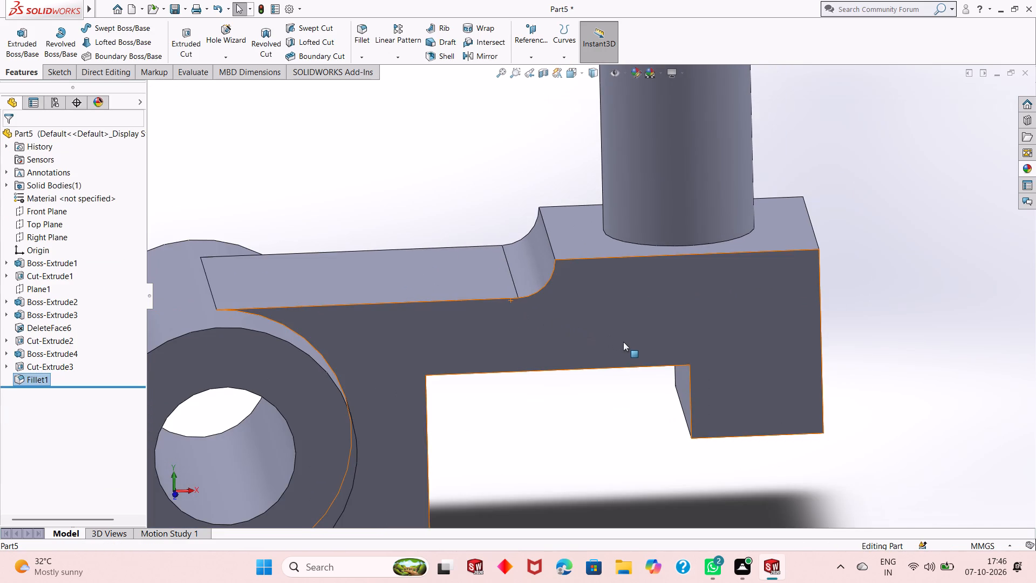
scroll(608, 337, "up", 2)
left_click(637, 399)
middle_click_drag(606, 340, 606, 290)
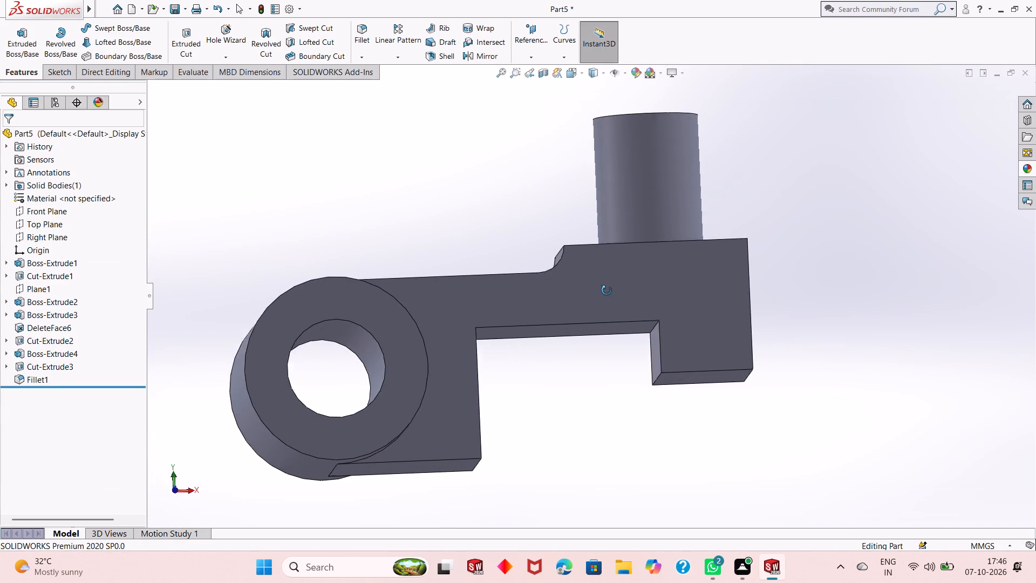
middle_click_drag(606, 290, 623, 349)
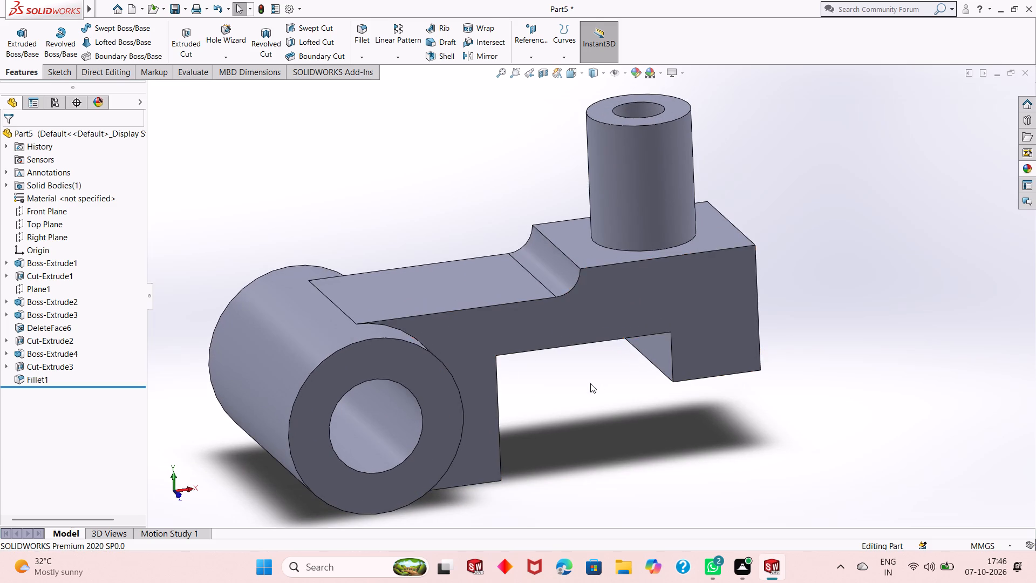
scroll(590, 383, "up", 1)
scroll(549, 279, "down", 1)
middle_click_drag(601, 393, 545, 414)
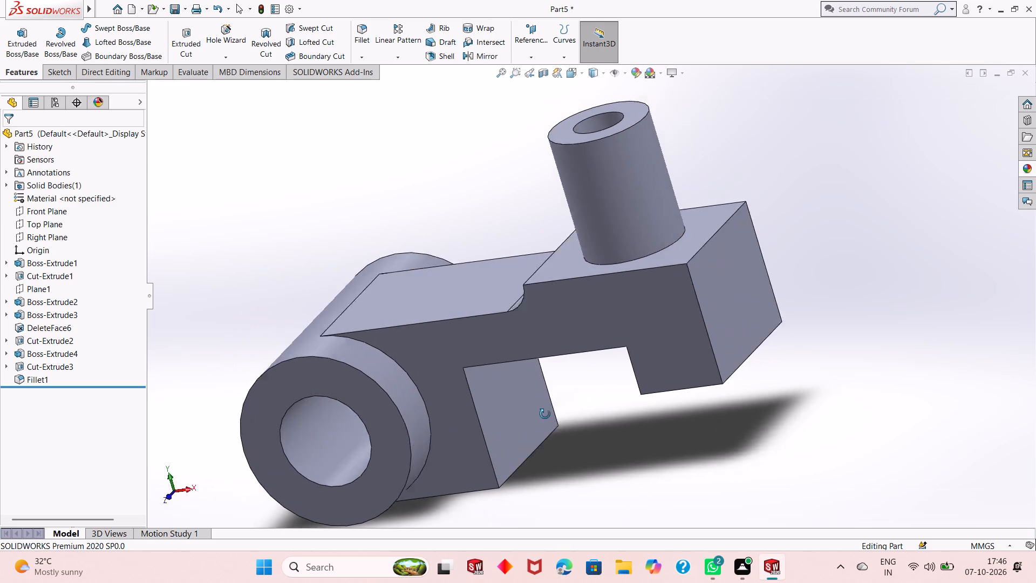
middle_click_drag(545, 414, 598, 218)
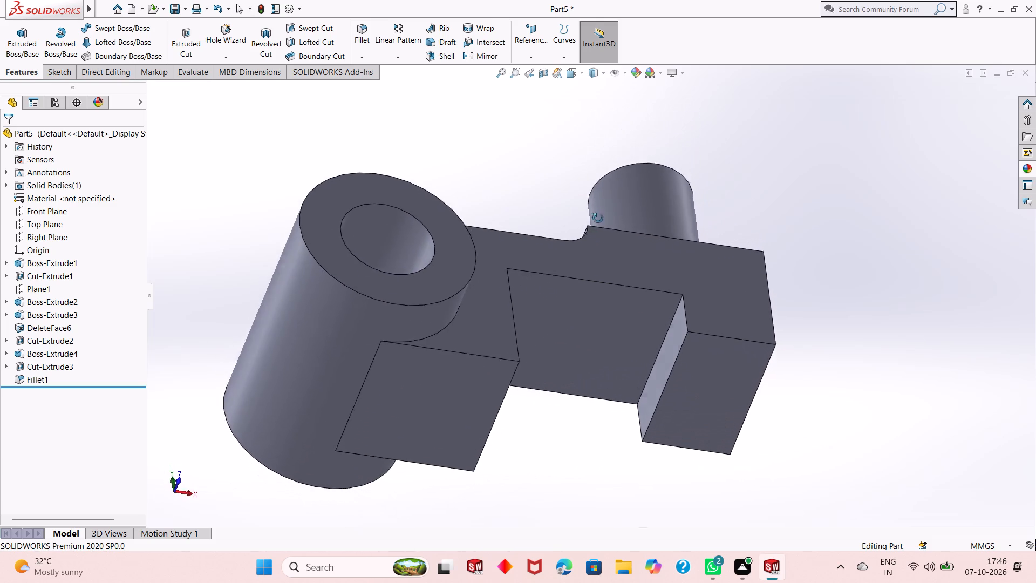
middle_click_drag(598, 218, 584, 379)
middle_click_drag(588, 360, 604, 385)
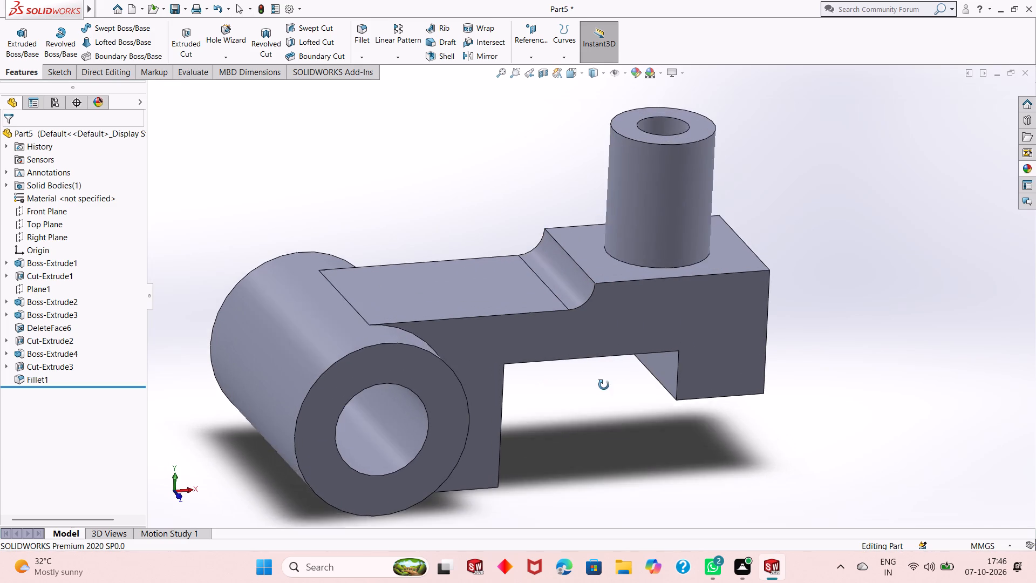
middle_click_drag(604, 385, 606, 389)
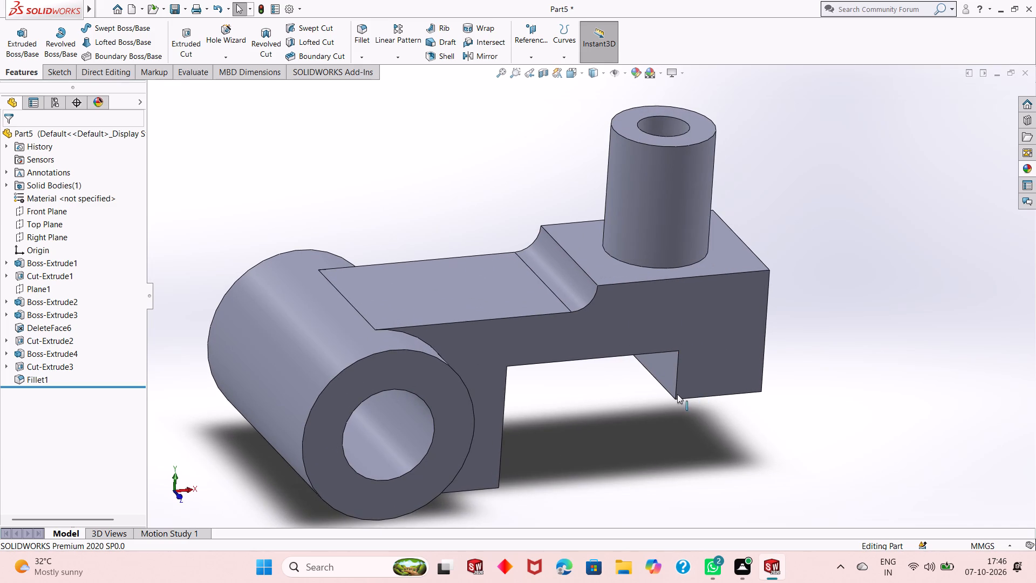
Start a new sketch on the arm's flat top face, viewed normal to the sketch plane.
middle_click_drag(653, 409, 657, 333)
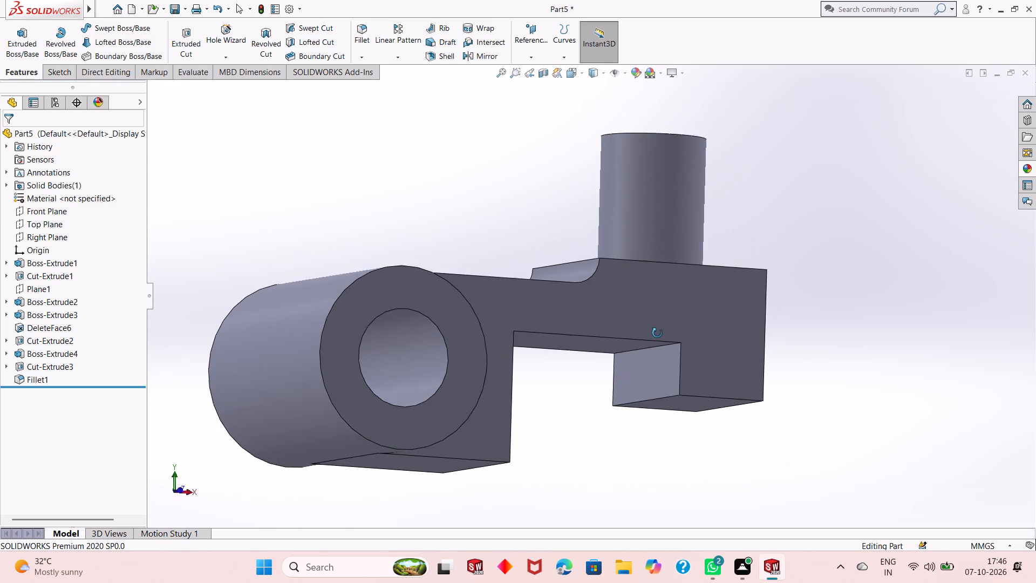
middle_click_drag(657, 333, 662, 409)
scroll(588, 381, "up", 1)
middle_click_drag(563, 247, 558, 302)
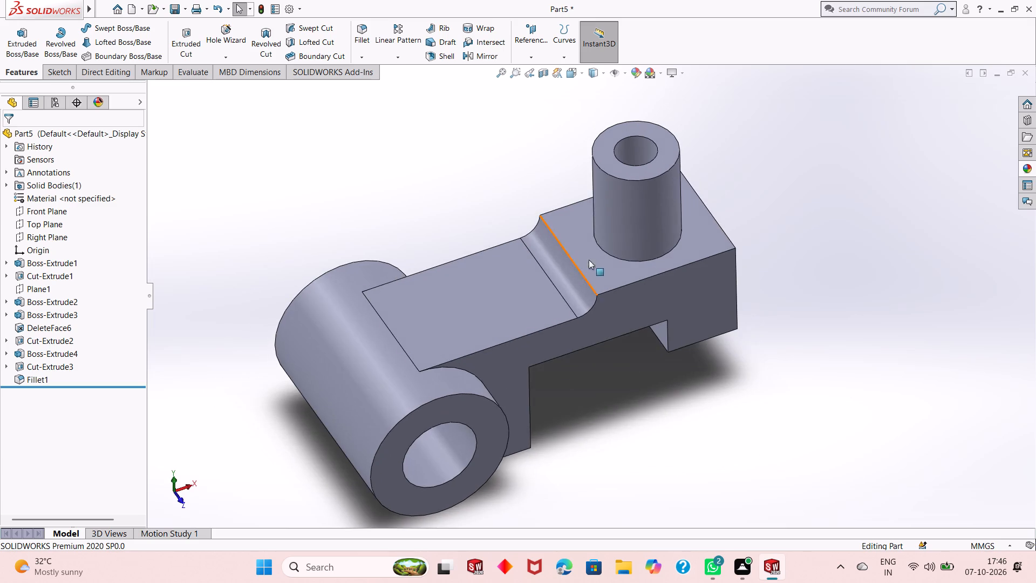
scroll(588, 242, "down", 3)
scroll(591, 325, "up", 3)
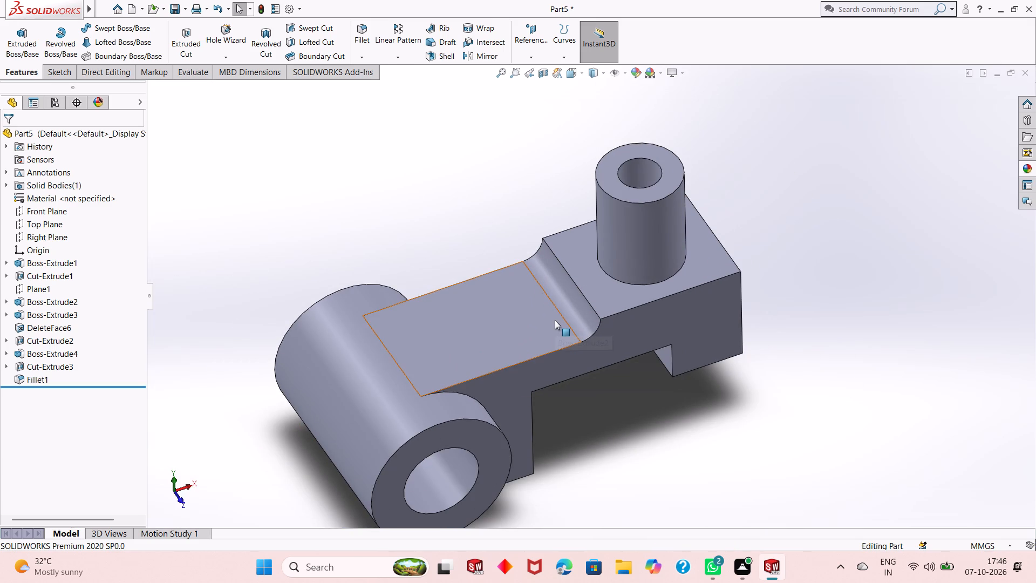
key("ctrl+alt+8")
left_click(419, 340)
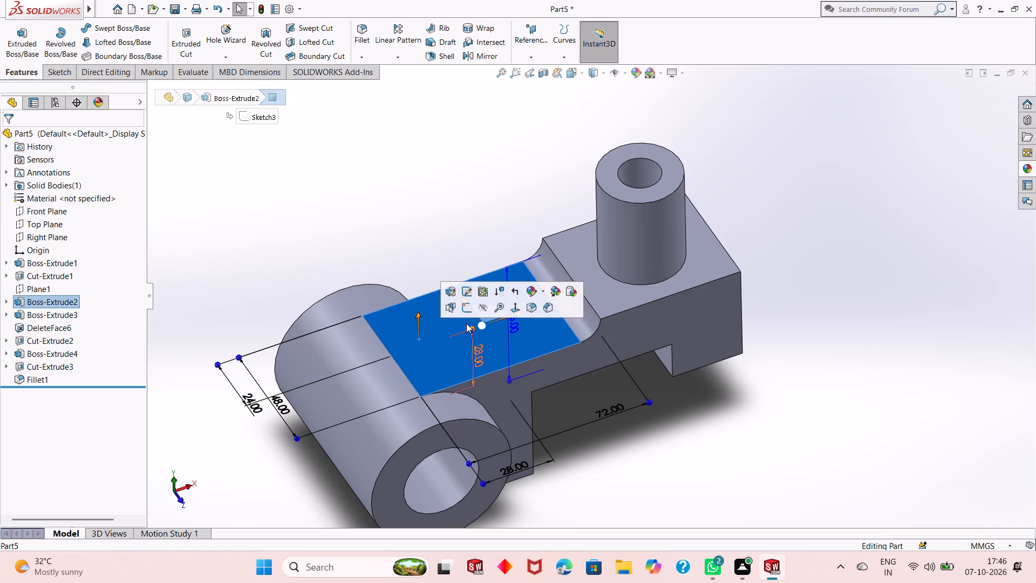
left_click(469, 310)
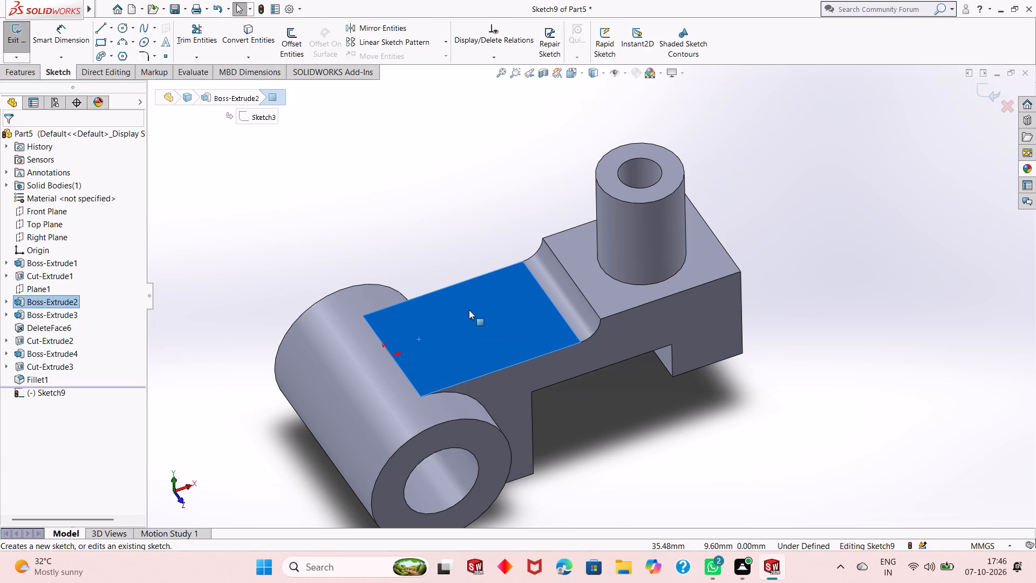
key("ctrl+8")
key("Escape")
key("Escape")
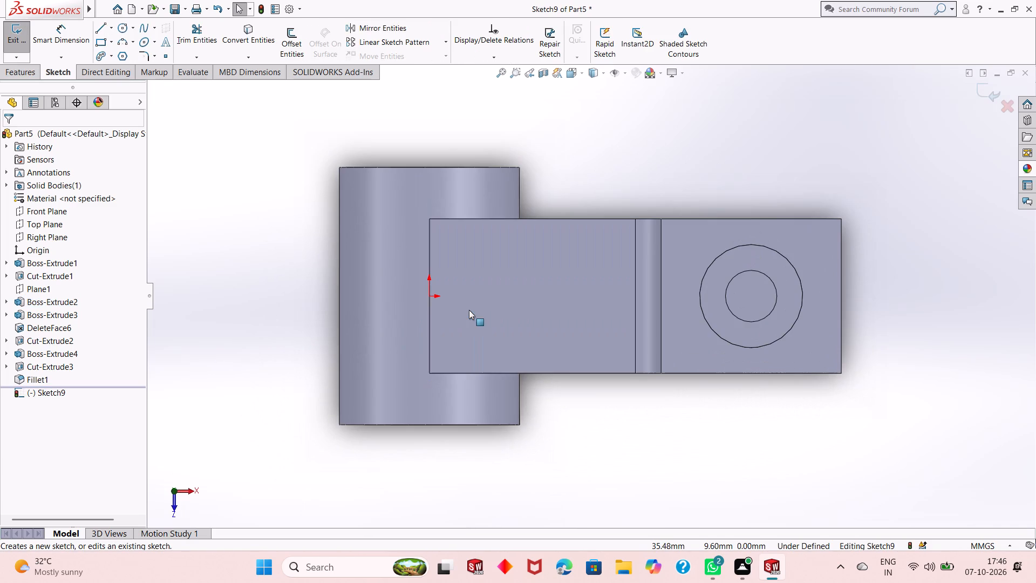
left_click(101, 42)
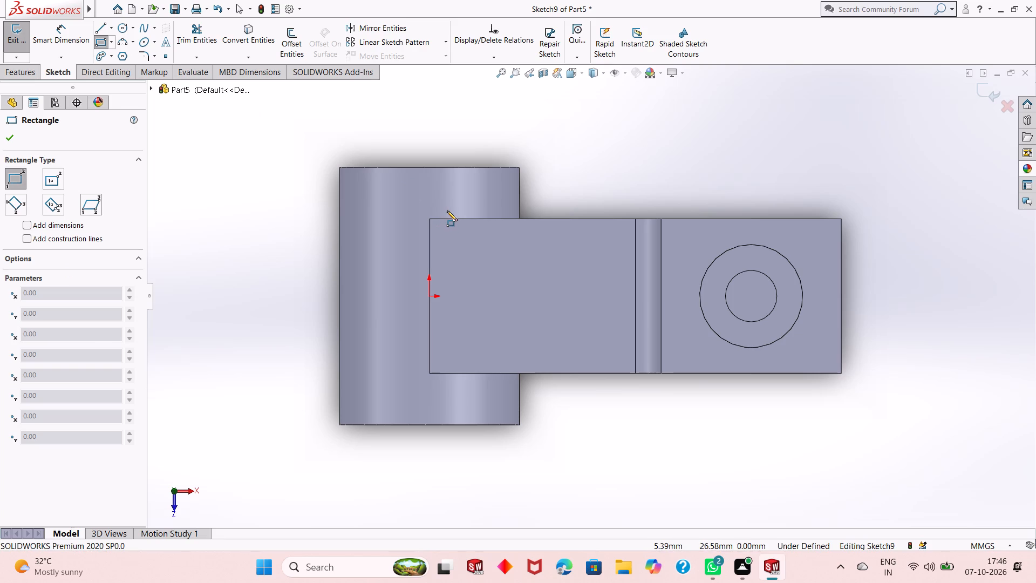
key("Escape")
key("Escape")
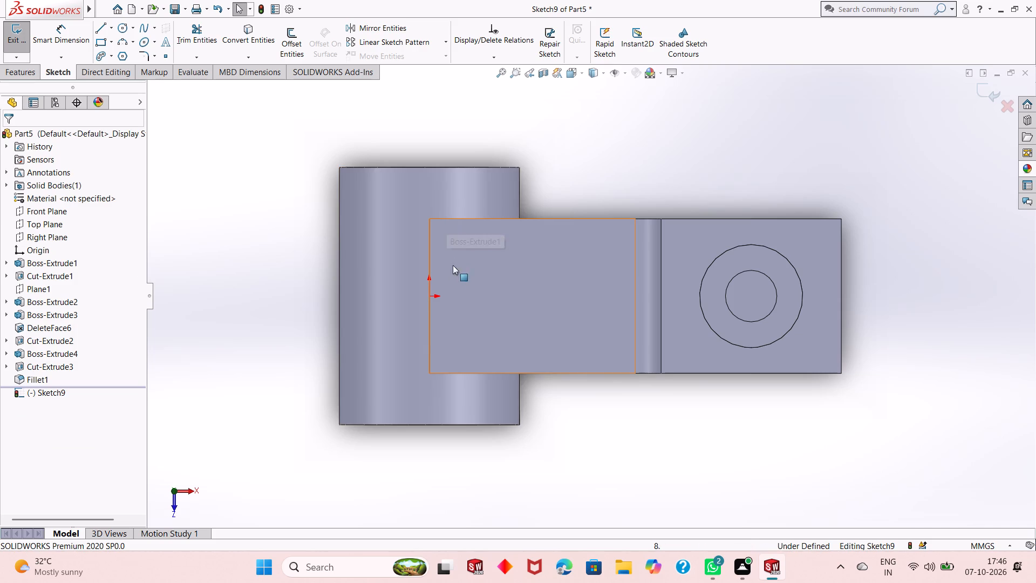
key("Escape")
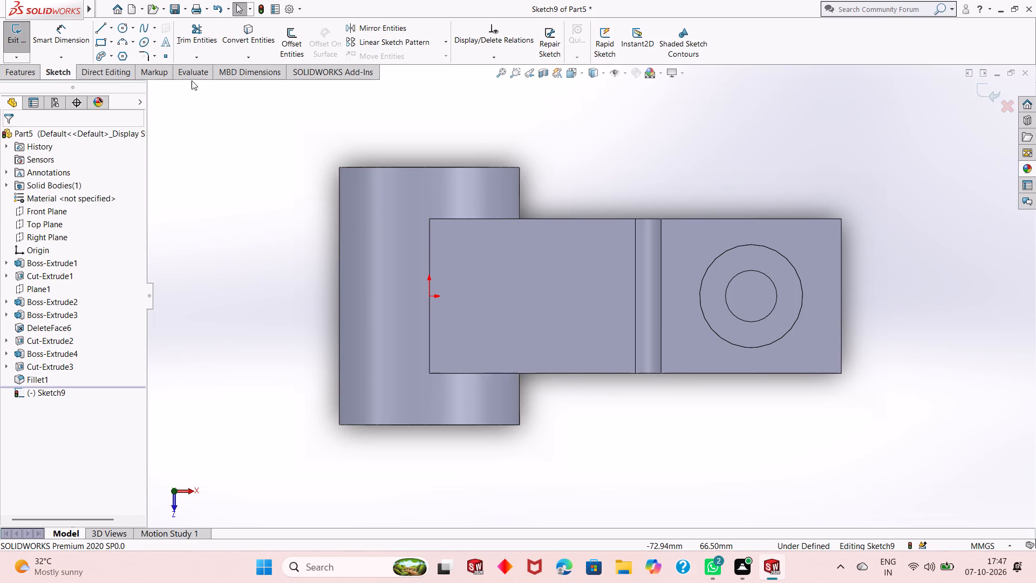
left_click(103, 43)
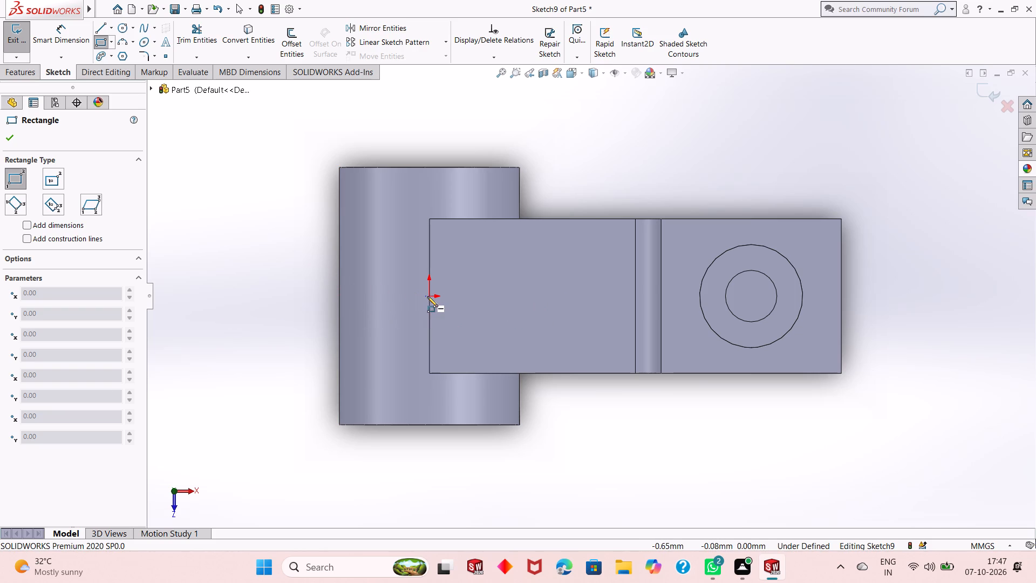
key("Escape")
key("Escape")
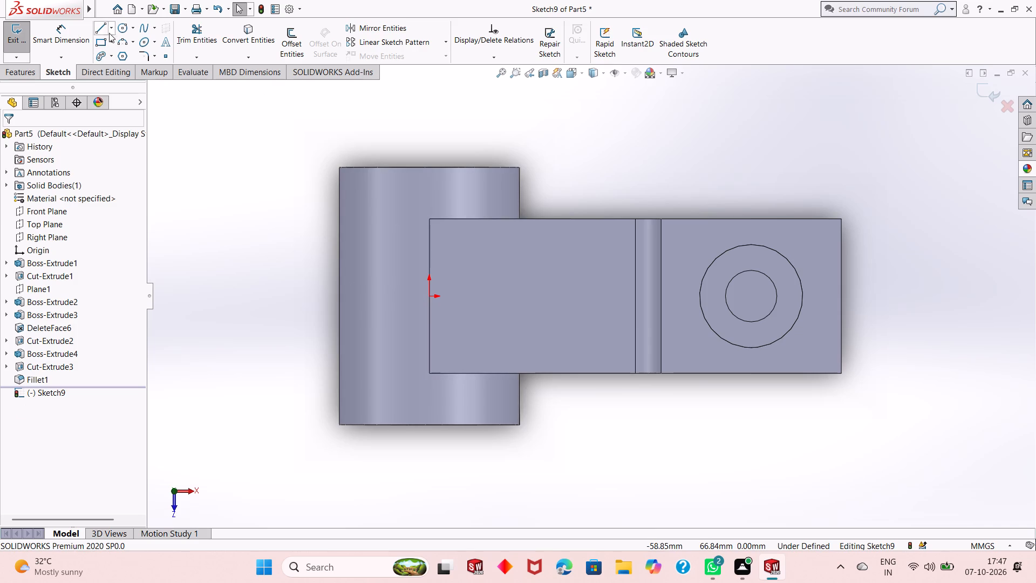
Sketch a center rectangle about 62 mm long and 12 mm wide, centred on the origin and running along the arm.
left_click(113, 41)
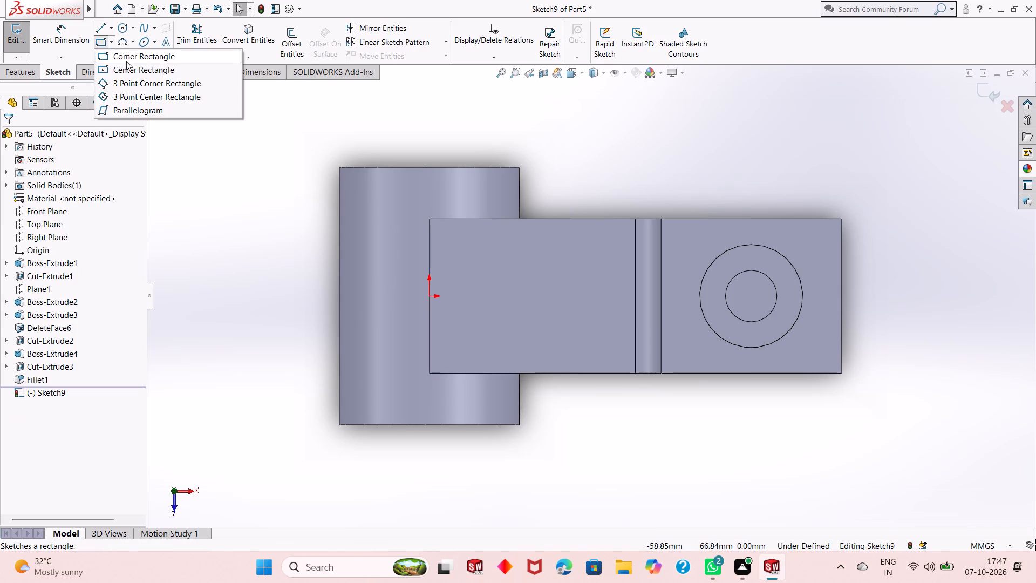
left_click(126, 73)
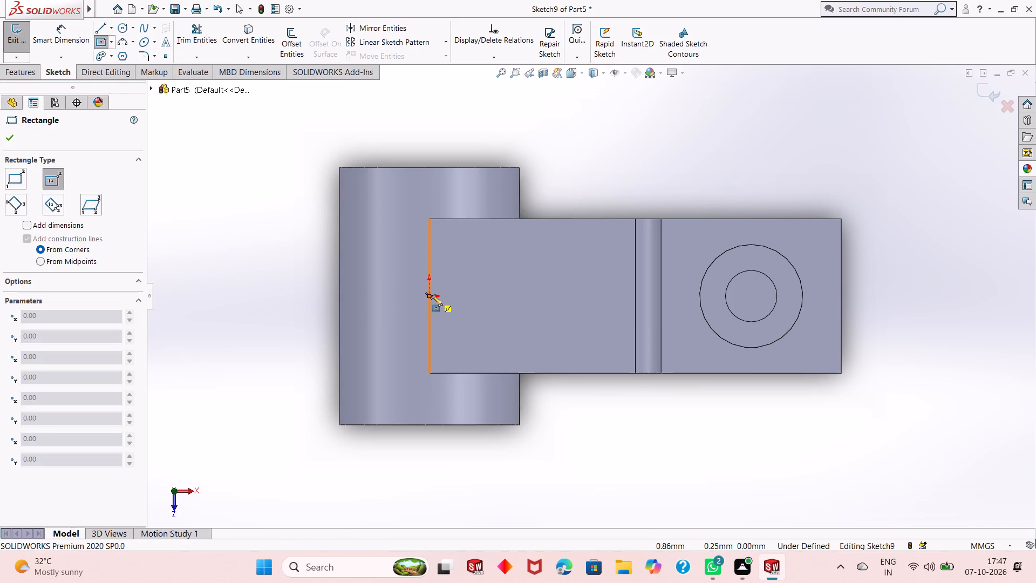
left_click(429, 295)
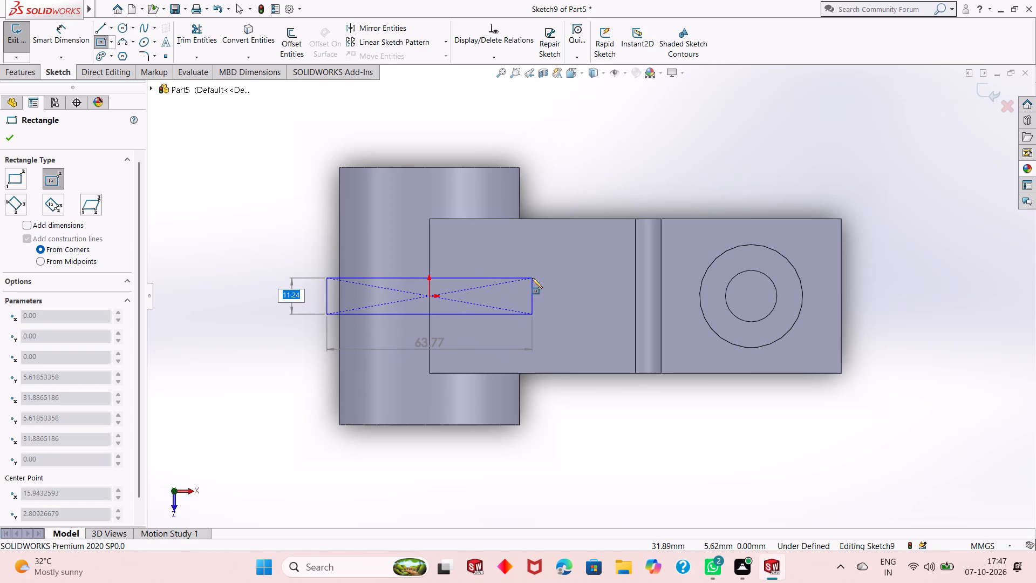
left_click(529, 277)
key("Escape")
key("Escape")
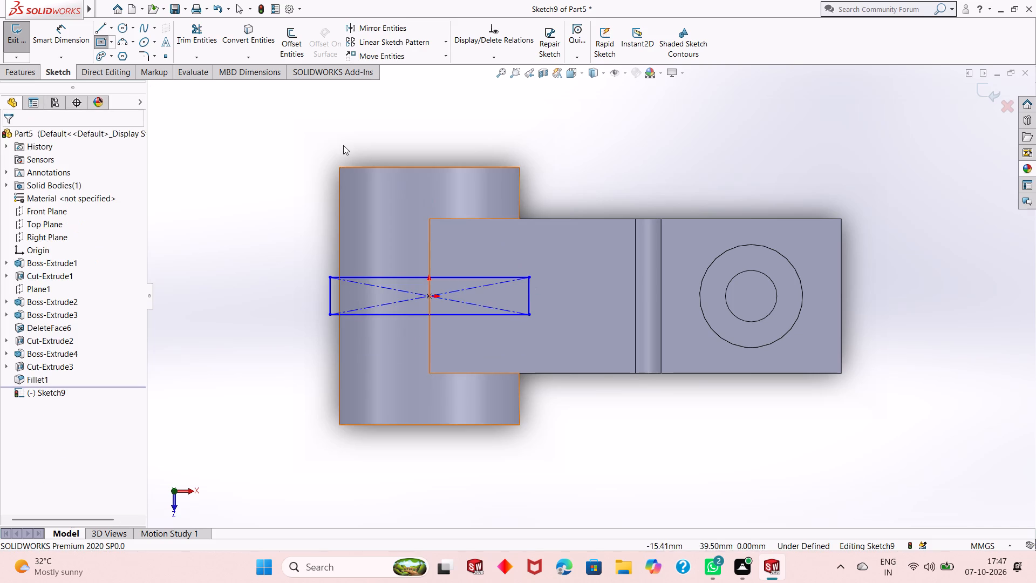
key("Escape")
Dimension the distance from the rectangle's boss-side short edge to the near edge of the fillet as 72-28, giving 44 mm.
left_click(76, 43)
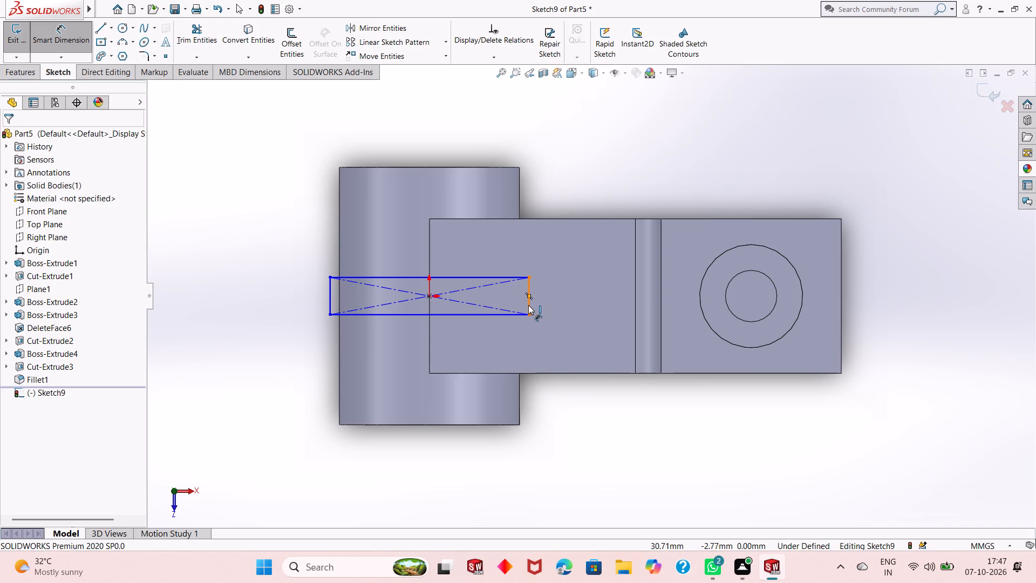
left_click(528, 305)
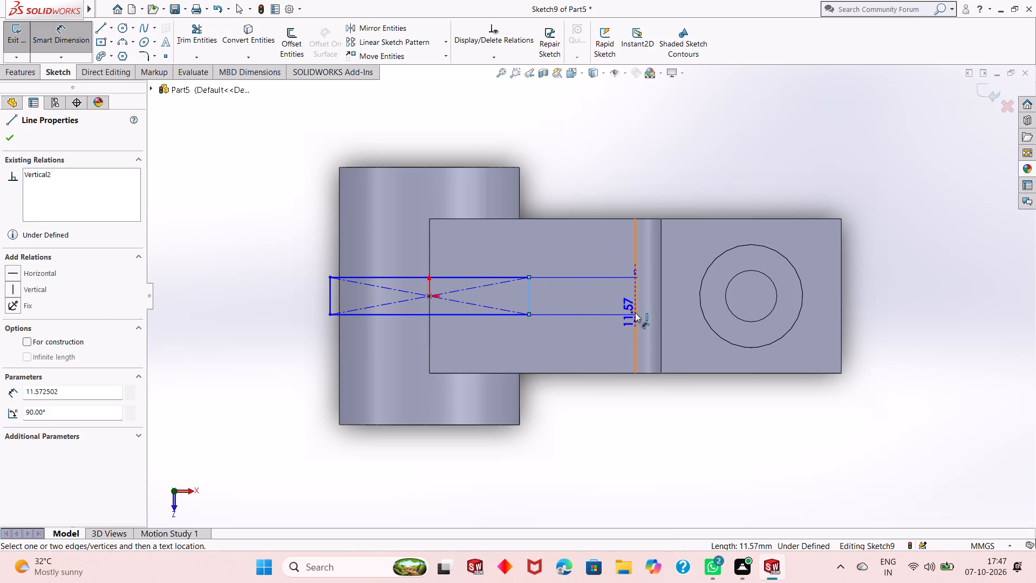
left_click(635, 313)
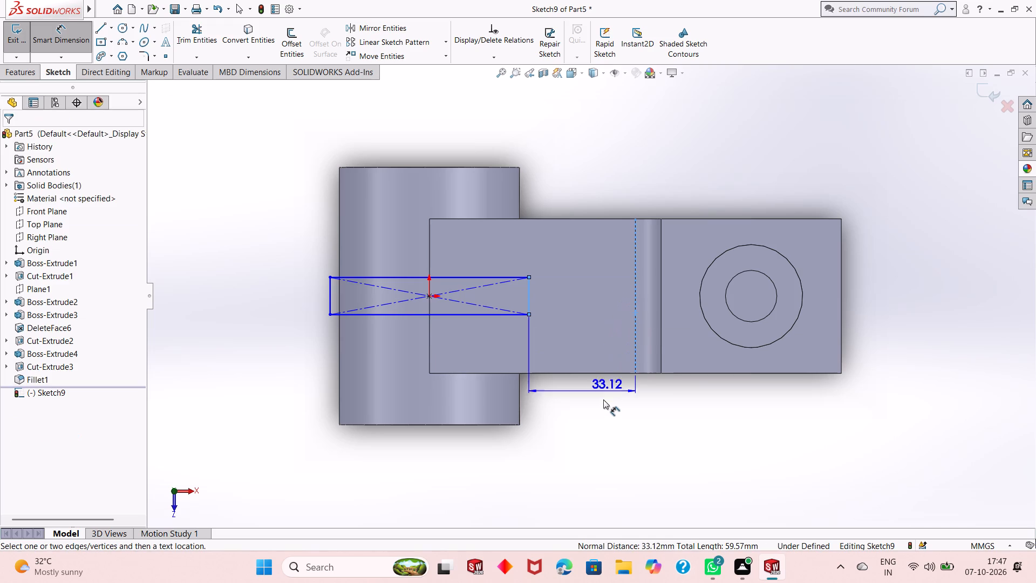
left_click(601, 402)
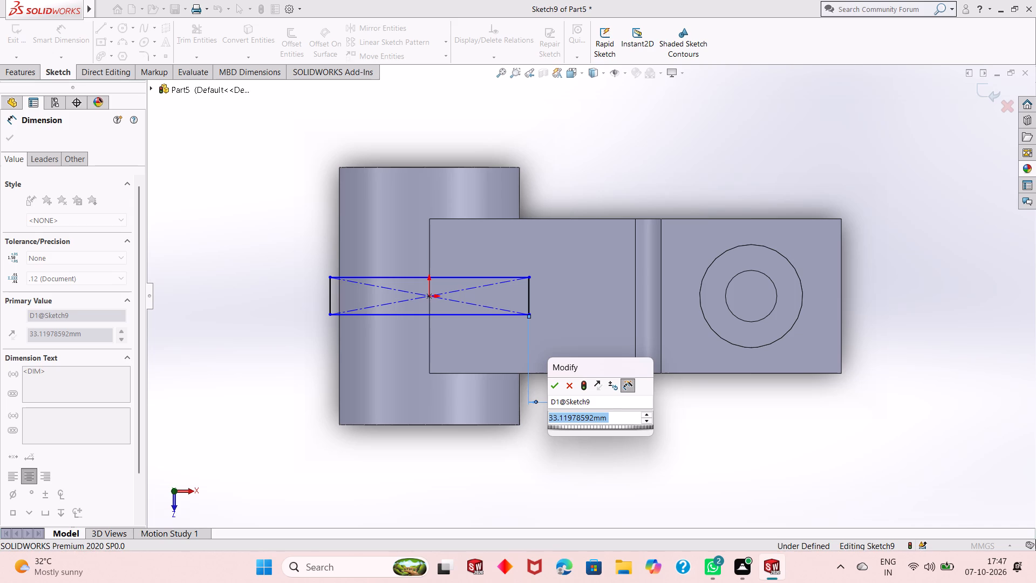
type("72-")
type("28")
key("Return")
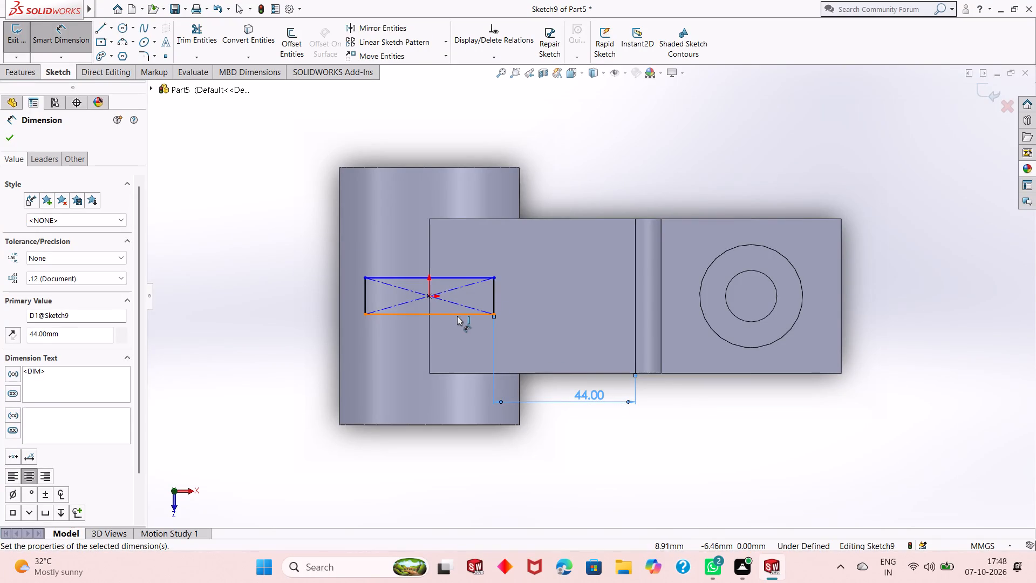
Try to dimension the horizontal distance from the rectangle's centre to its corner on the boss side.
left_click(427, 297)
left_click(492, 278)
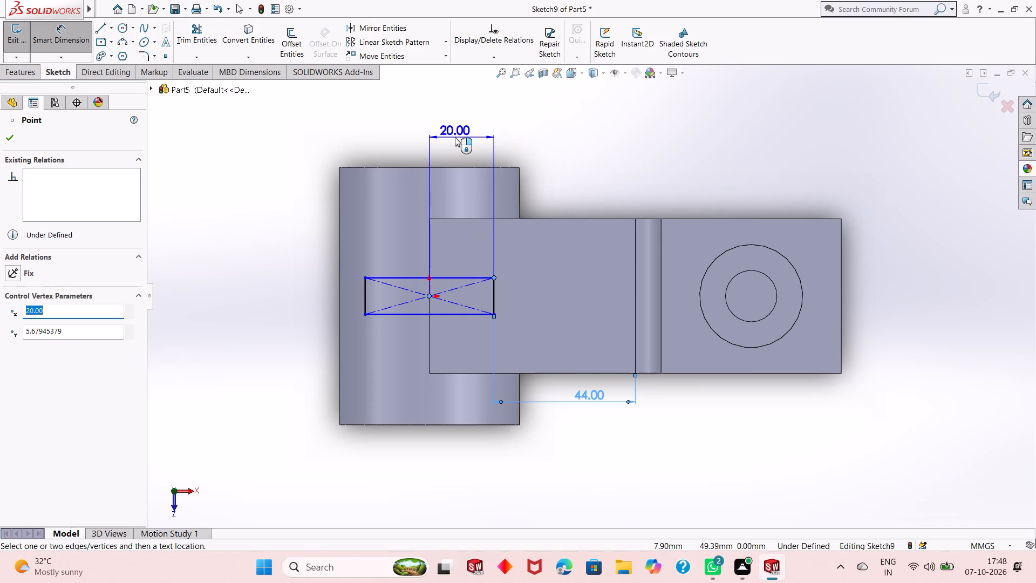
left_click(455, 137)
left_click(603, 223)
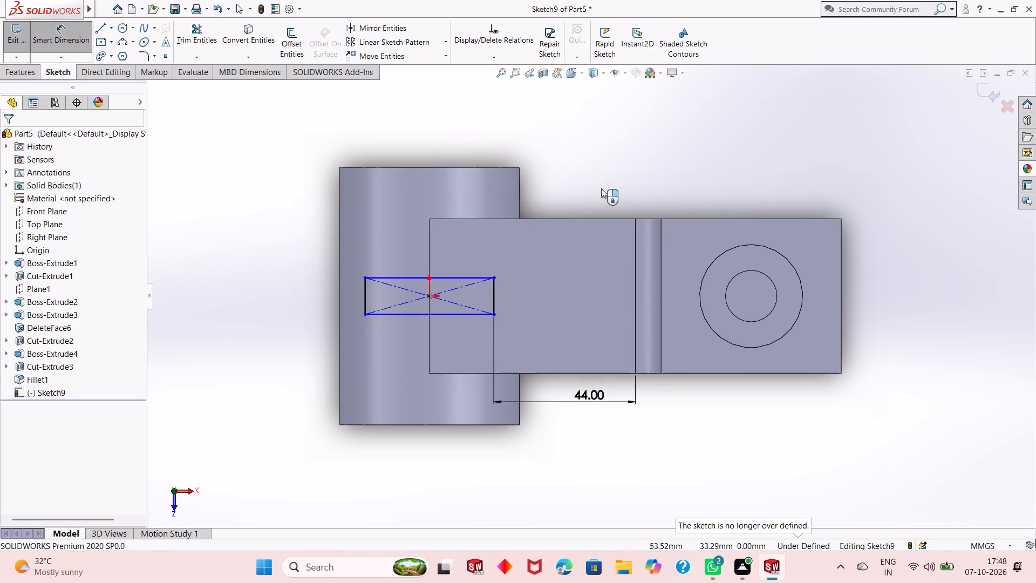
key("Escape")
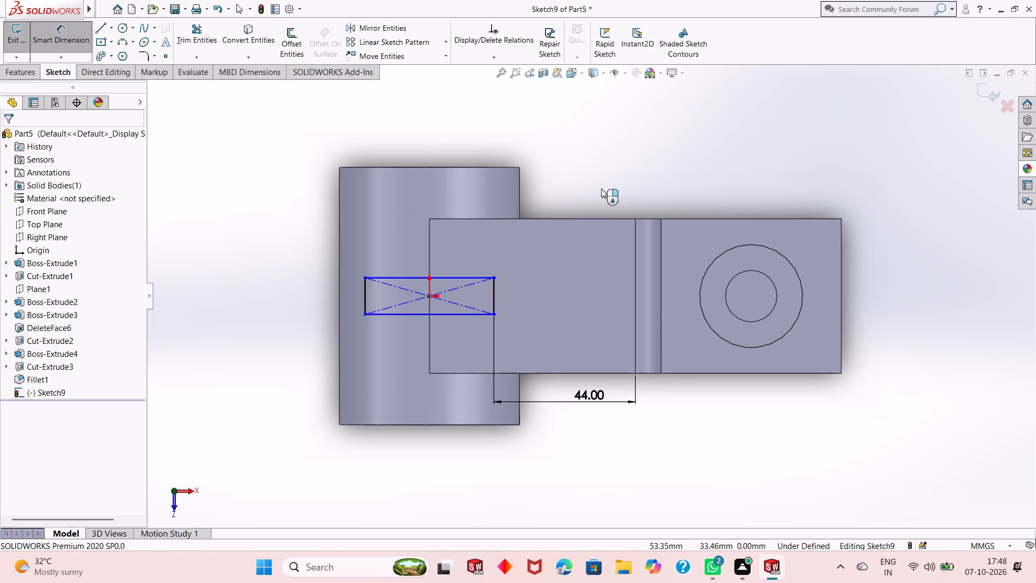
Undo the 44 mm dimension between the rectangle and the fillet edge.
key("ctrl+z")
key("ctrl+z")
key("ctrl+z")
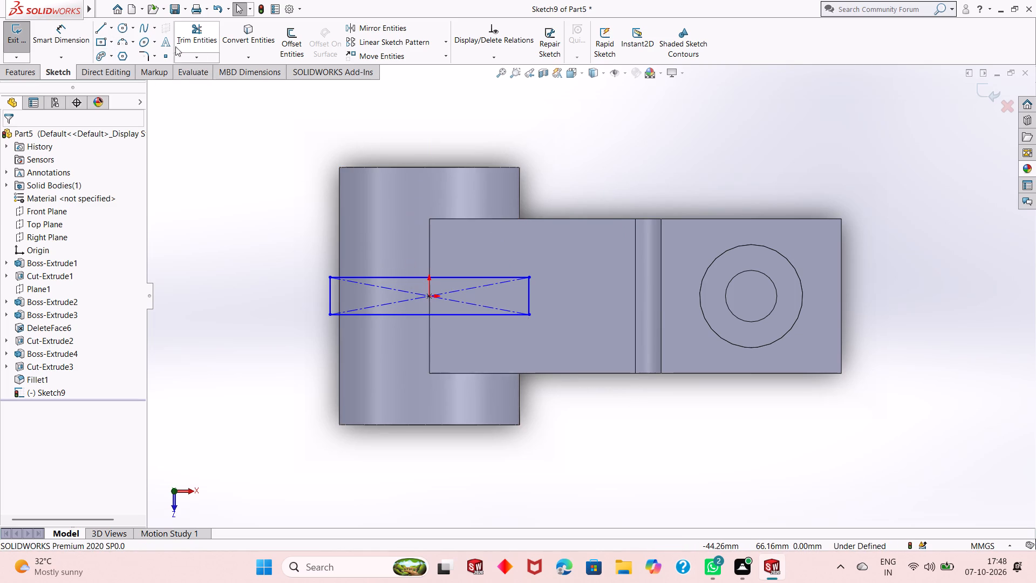
Dimension the distance from the origin to the rectangle's boss-side short edge as 28 mm.
left_click(71, 35)
left_click(429, 298)
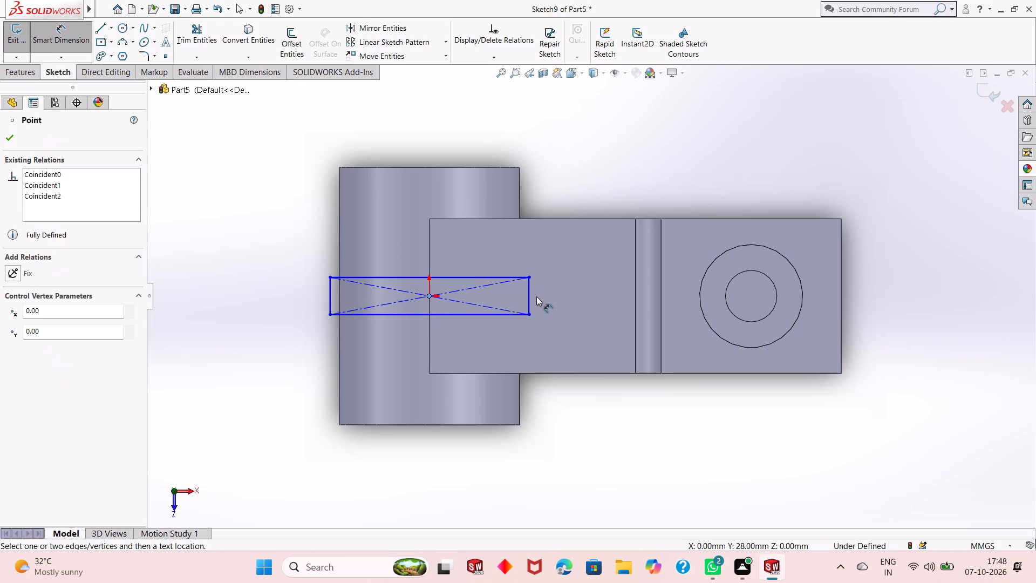
left_click(528, 298)
left_click(521, 146)
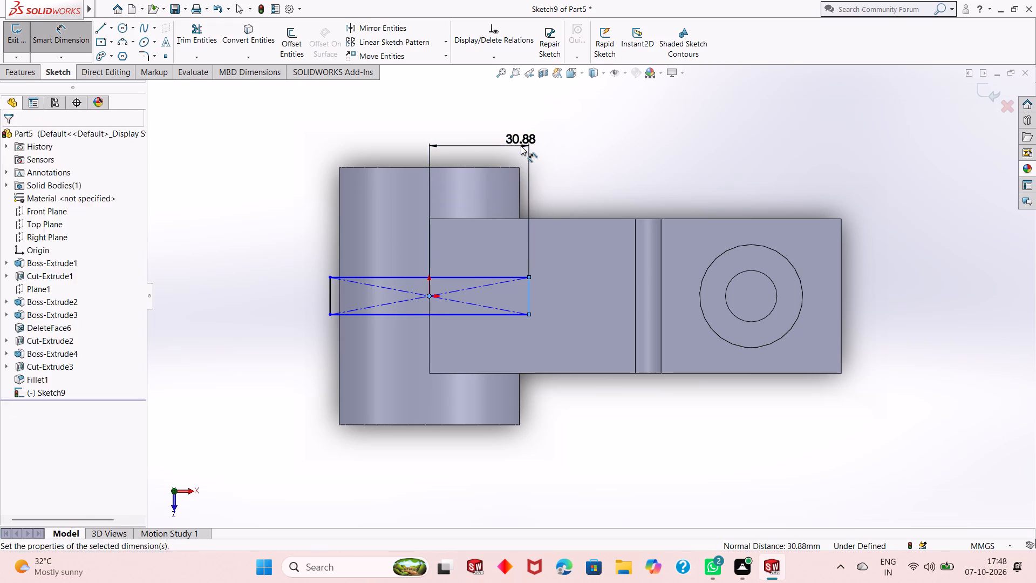
type("28")
key("Return")
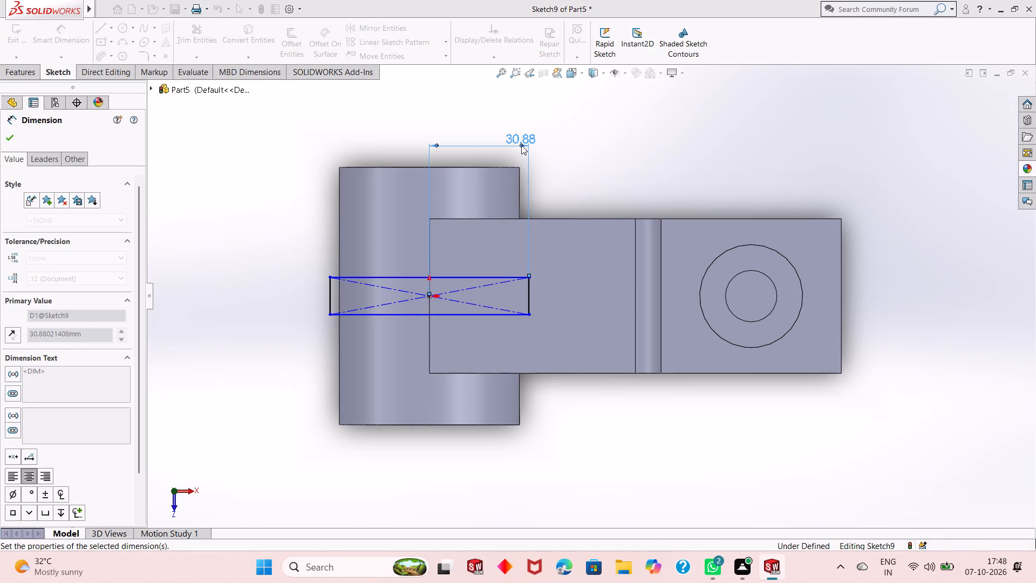
Examine the rectangle on the part and check the distance from its boss-side short edge to the fillet's near edge.
middle_click_drag(540, 392, 566, 287)
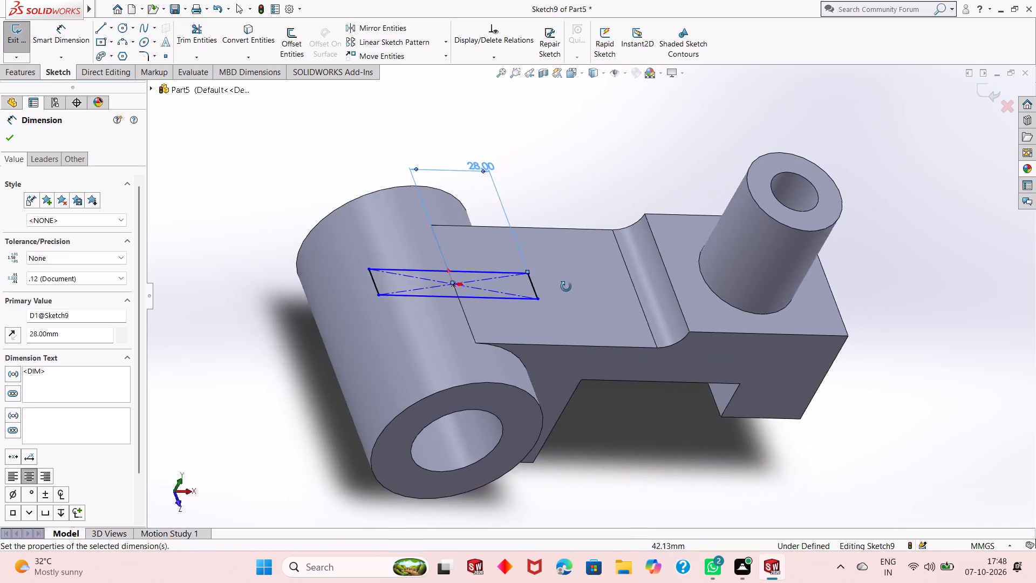
middle_click_drag(566, 287, 561, 303)
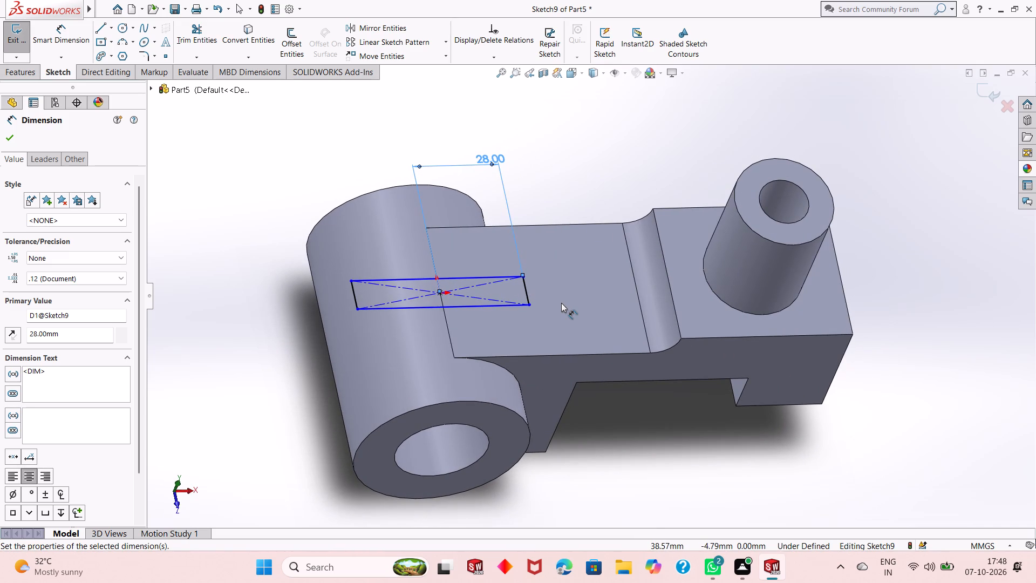
key("ctrl+8")
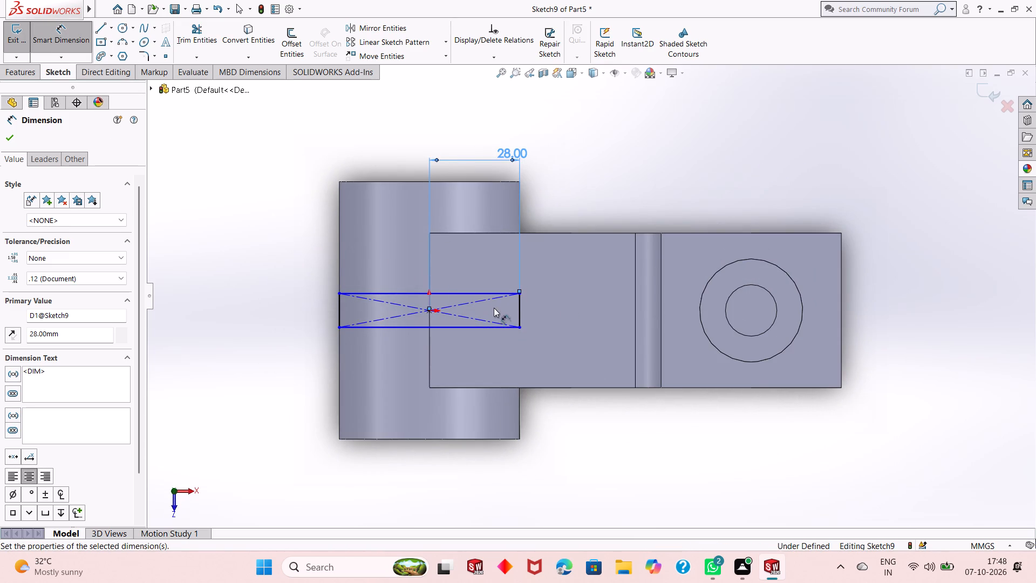
left_click(520, 310)
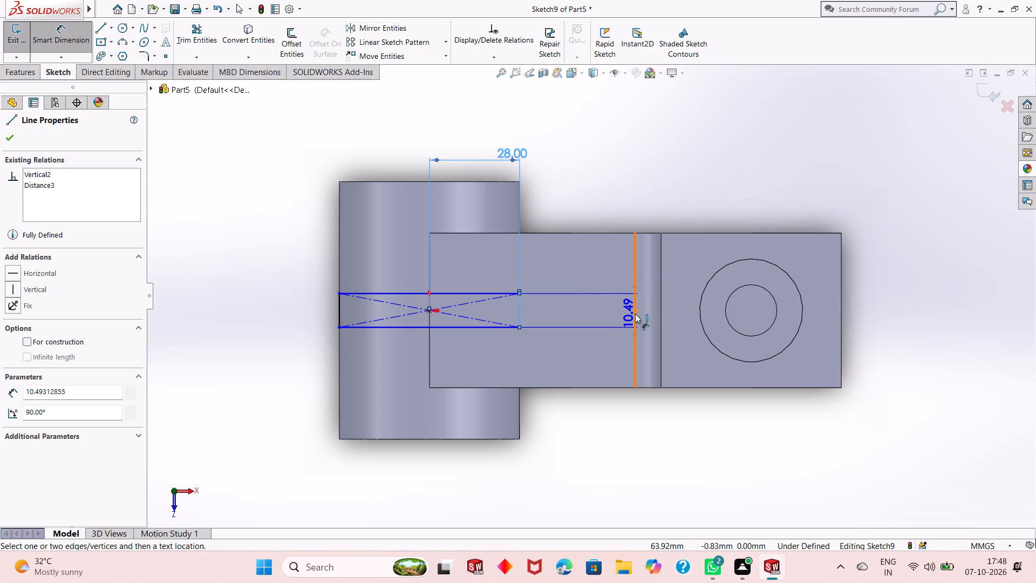
left_click(635, 314)
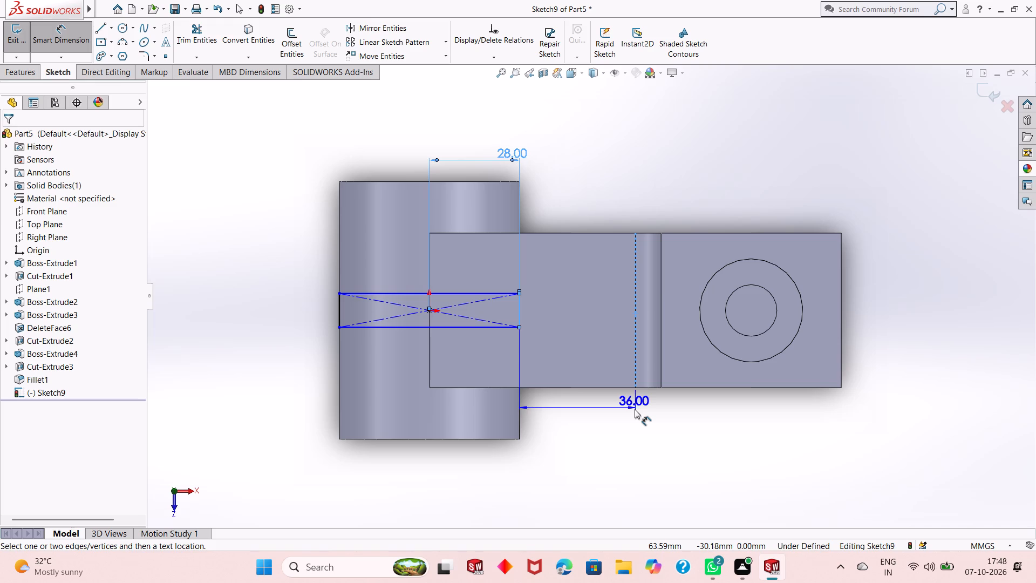
key("Escape")
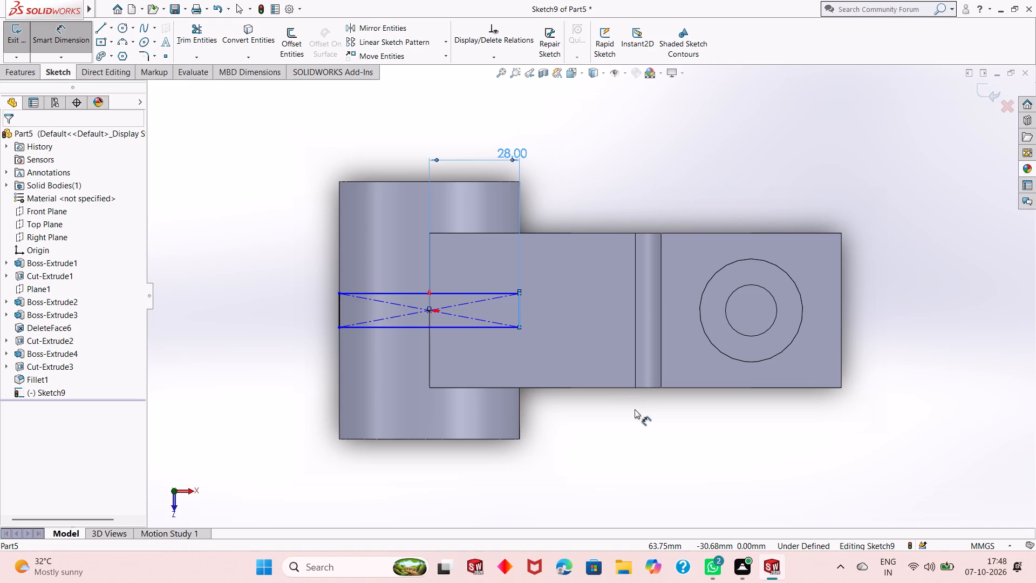
key("Escape")
key("Escape")
key("Escape")
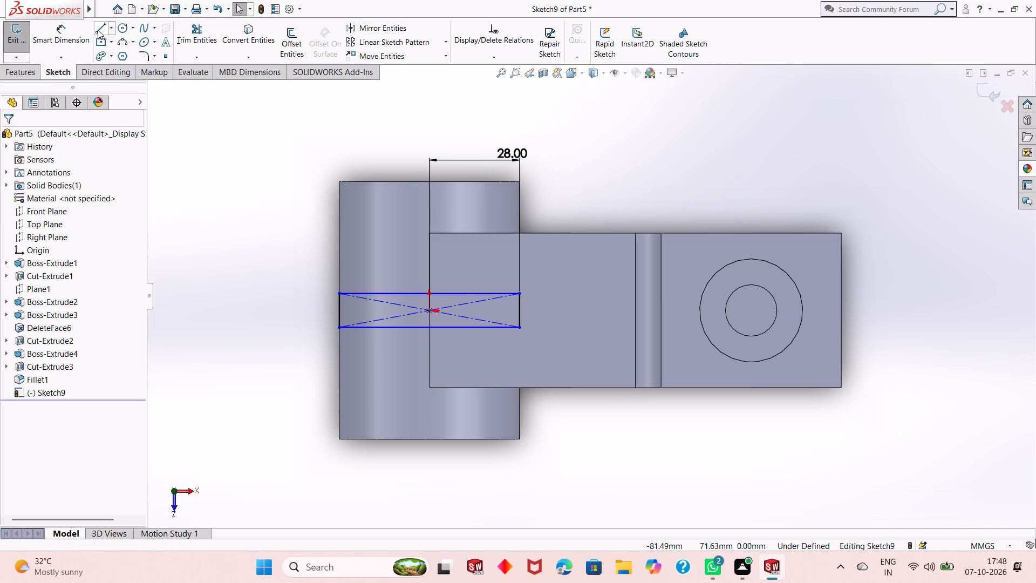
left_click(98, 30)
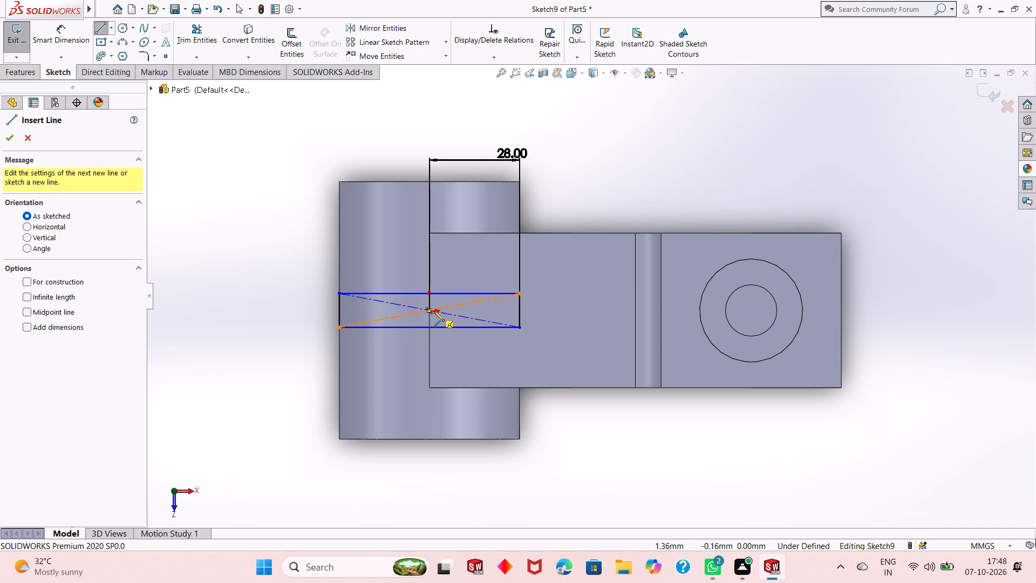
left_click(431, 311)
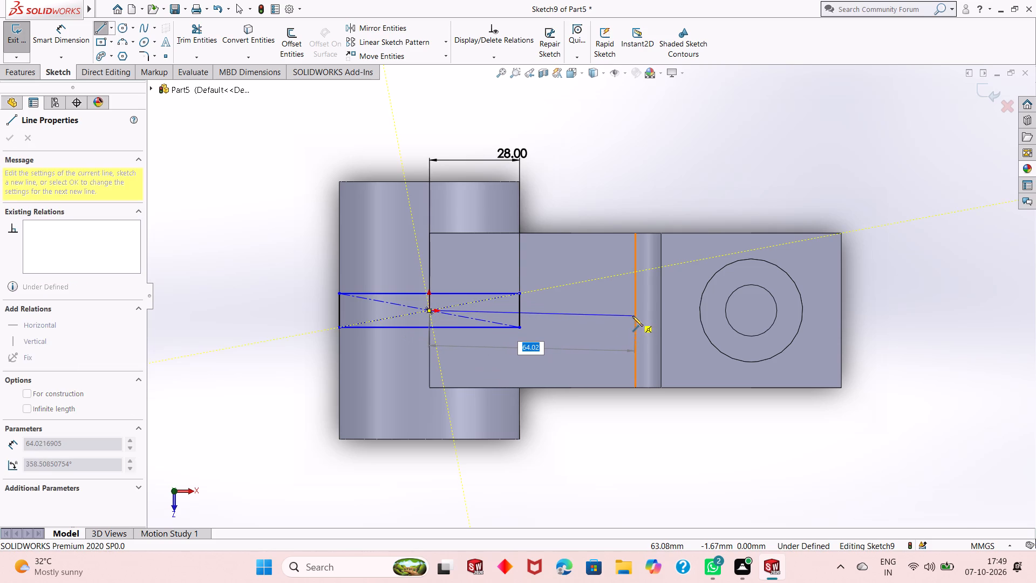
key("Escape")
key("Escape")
Undo the 28 mm dimension, the centre rectangle with its top-face sketch, and the last fillet.
key("ctrl+z")
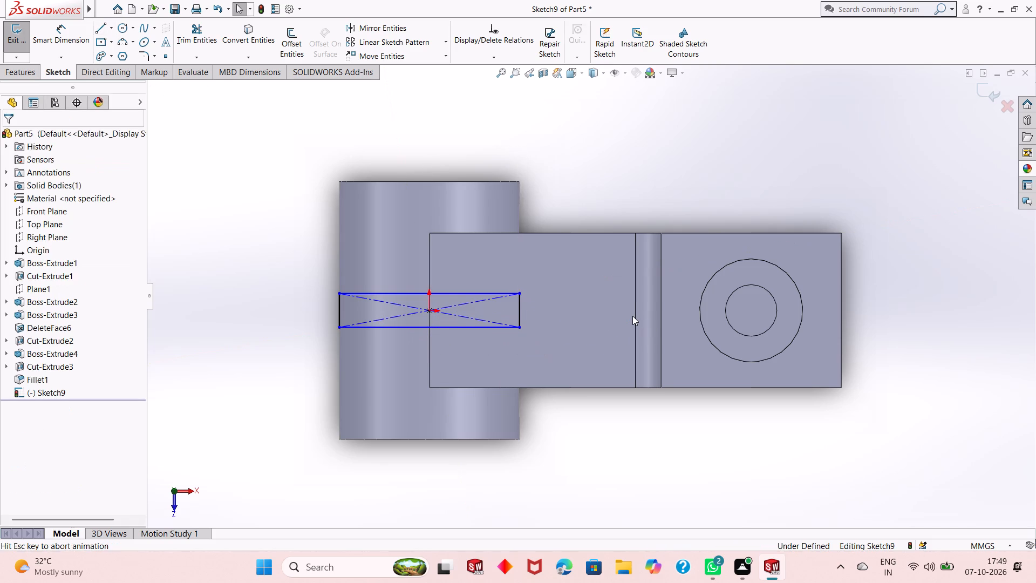
key("ctrl+z")
key("ctrl+z")
key("ctrl+z")
key("ctrl+z")
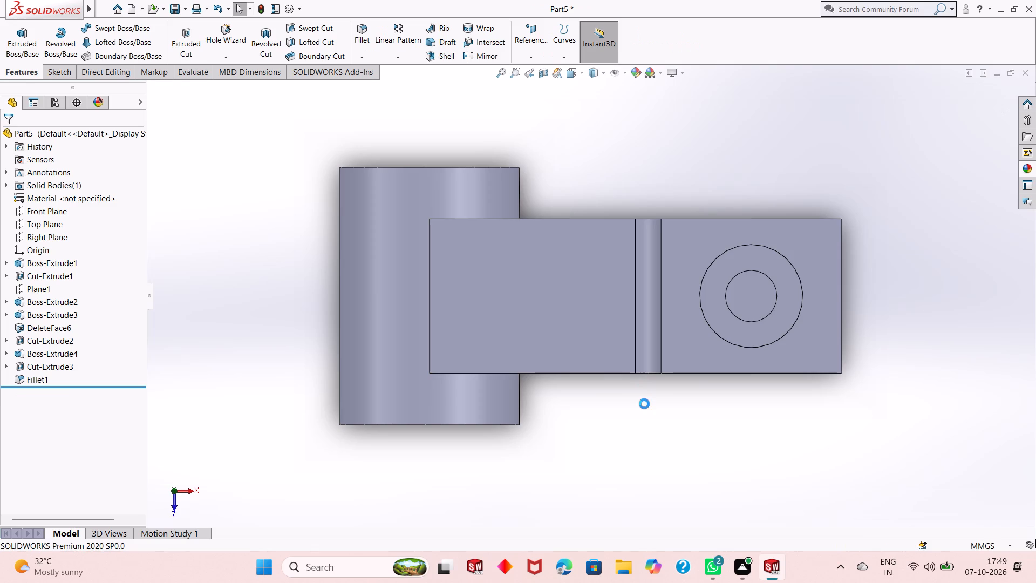
Start a new sketch on the arm's flat side face, on the side showing the cylinder's bore, and view it face-on.
scroll(616, 405, "up", 5)
middle_click_drag(588, 389, 555, 383)
left_click(515, 318)
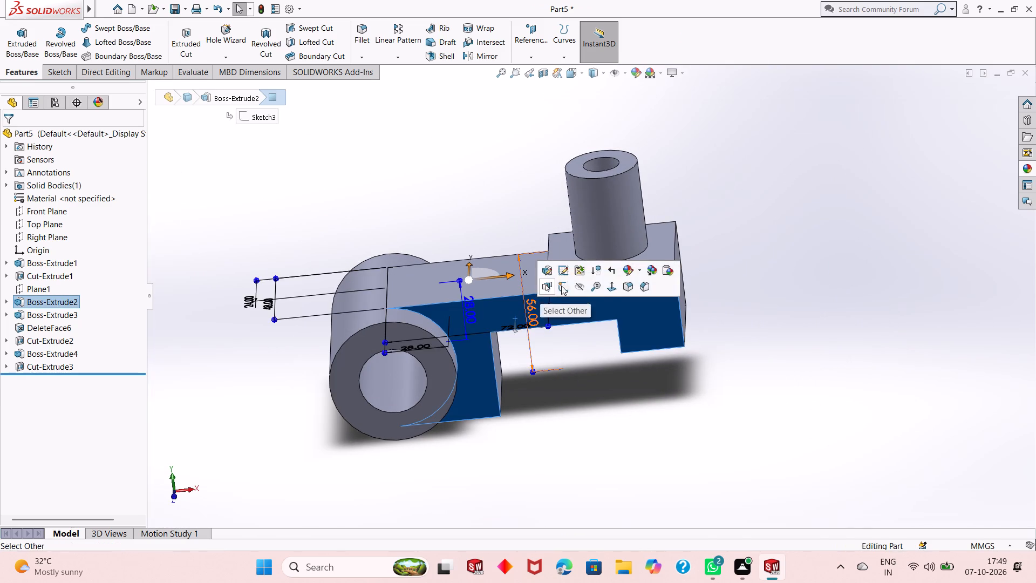
left_click(561, 286)
key("ctrl+8")
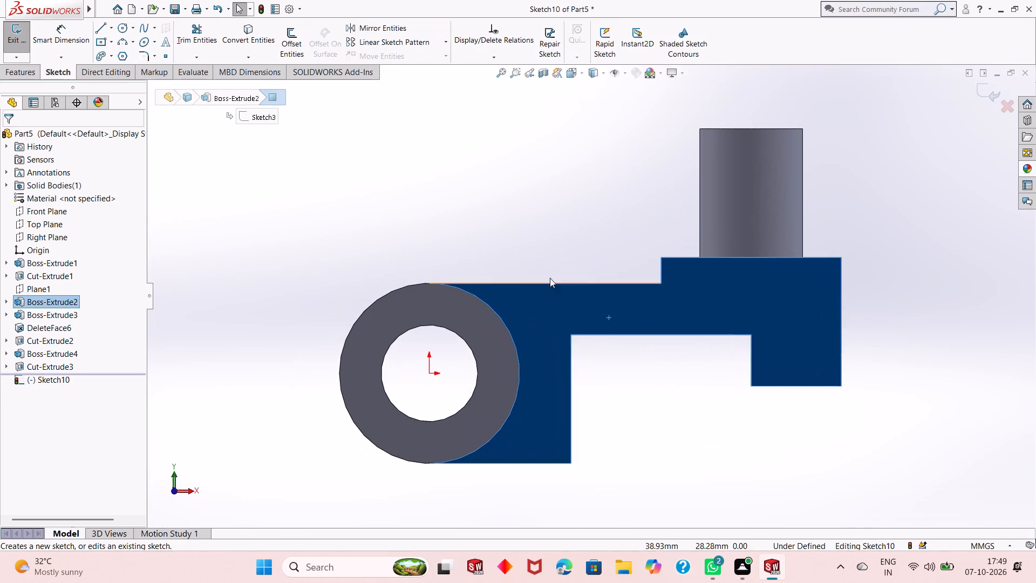
key("Escape")
key("Escape")
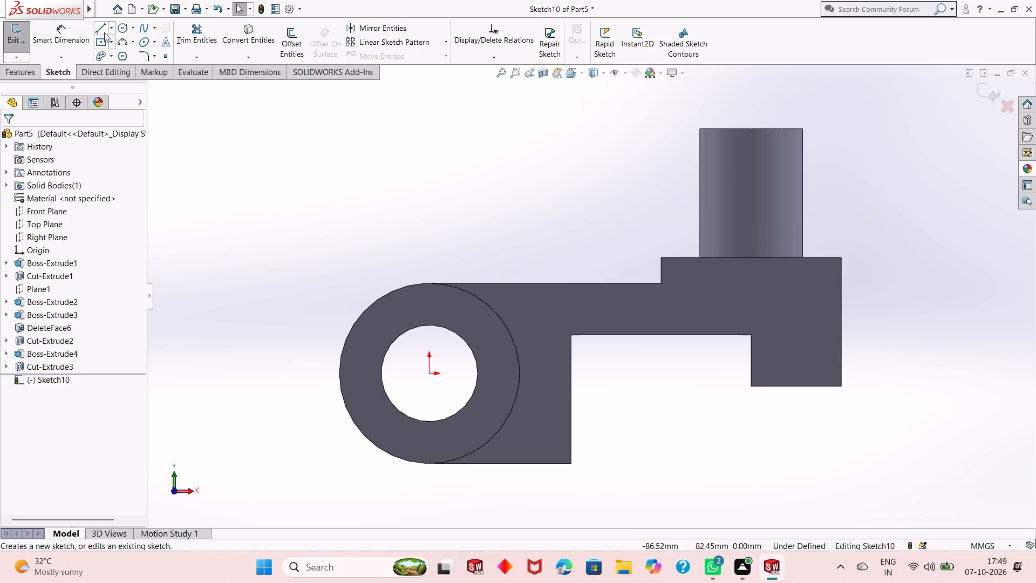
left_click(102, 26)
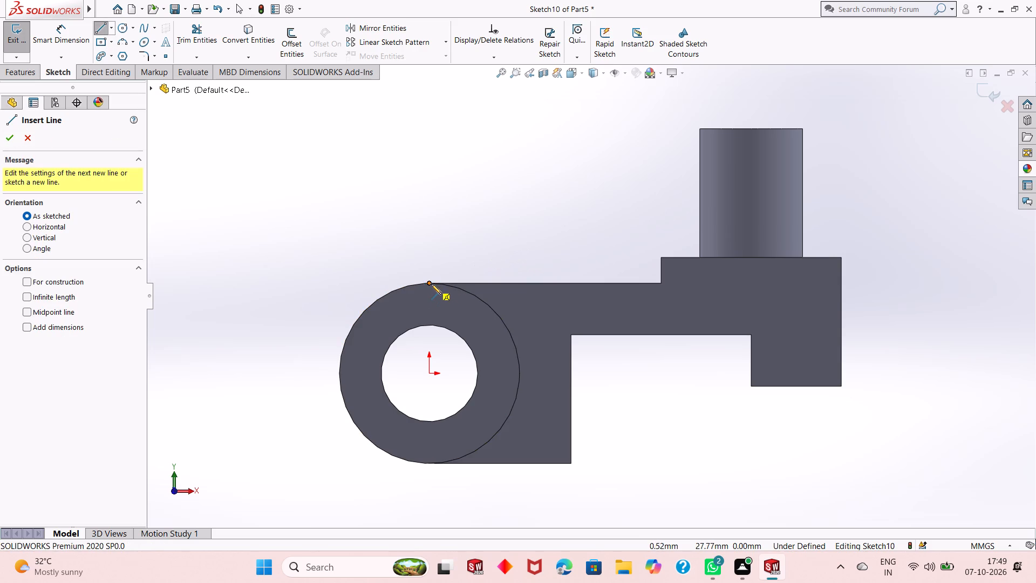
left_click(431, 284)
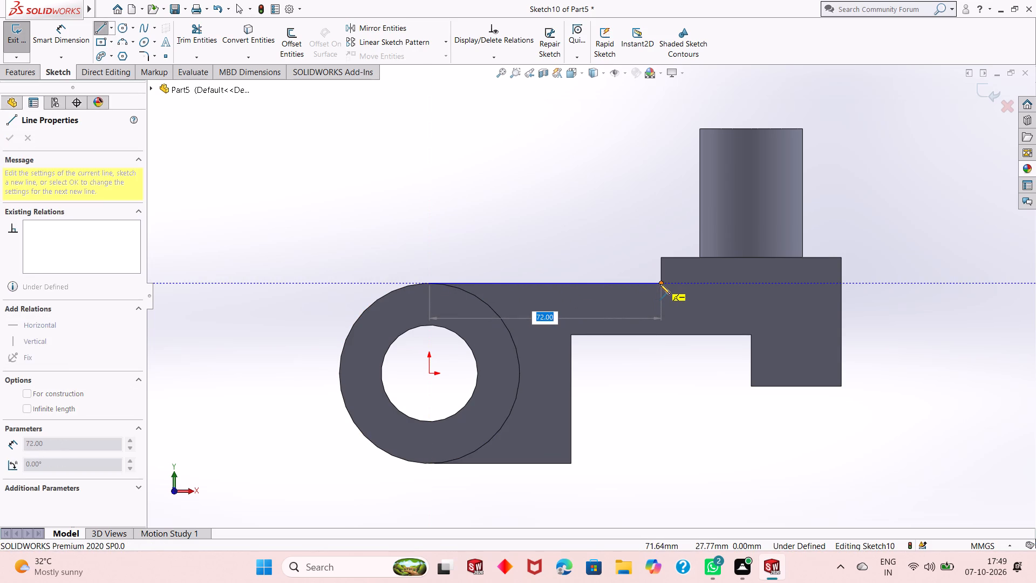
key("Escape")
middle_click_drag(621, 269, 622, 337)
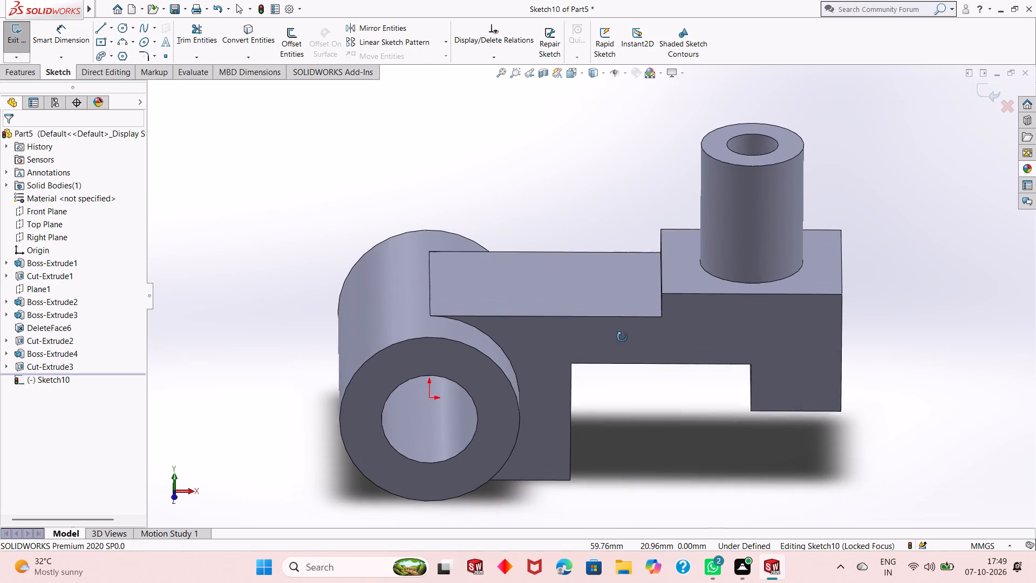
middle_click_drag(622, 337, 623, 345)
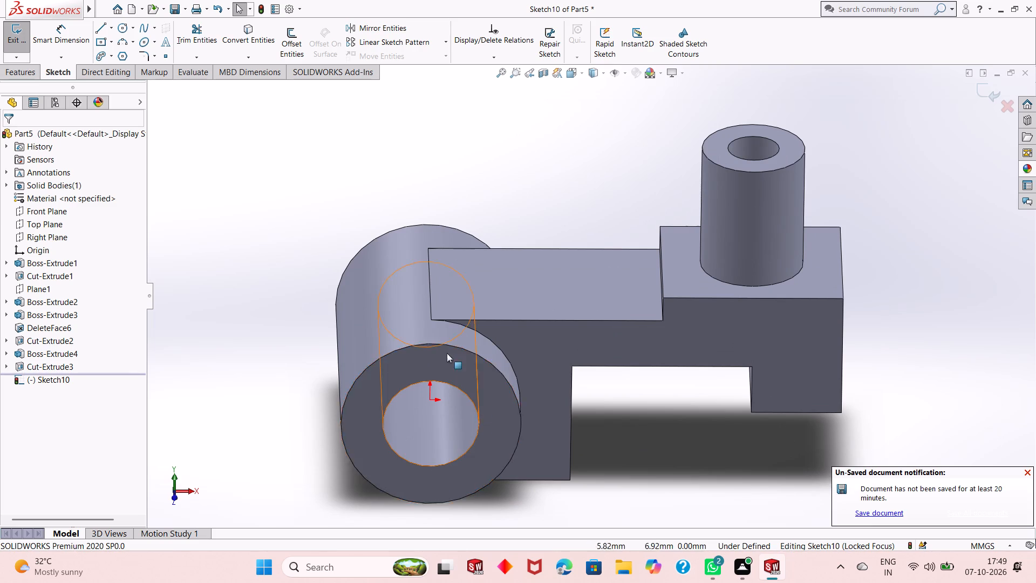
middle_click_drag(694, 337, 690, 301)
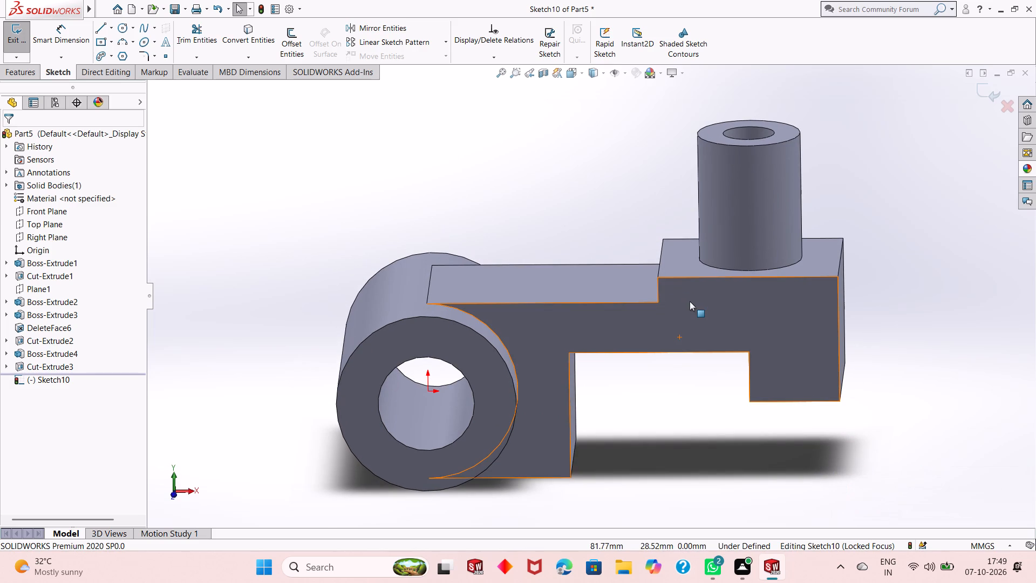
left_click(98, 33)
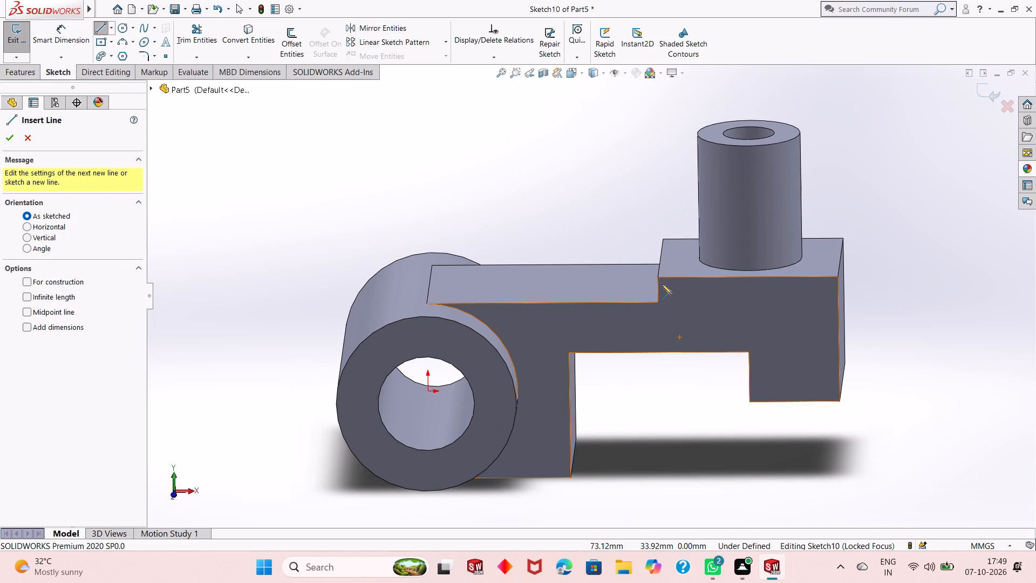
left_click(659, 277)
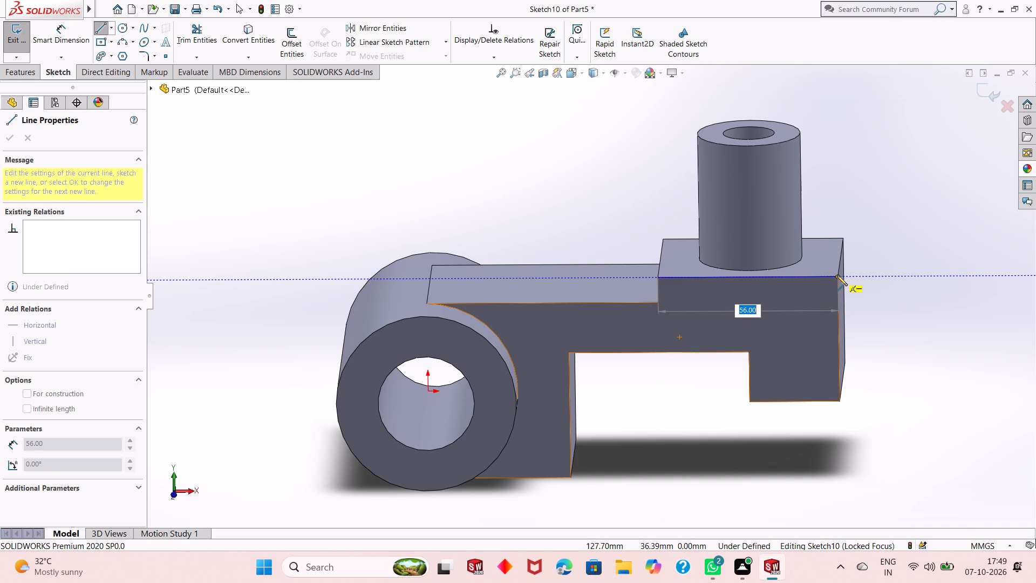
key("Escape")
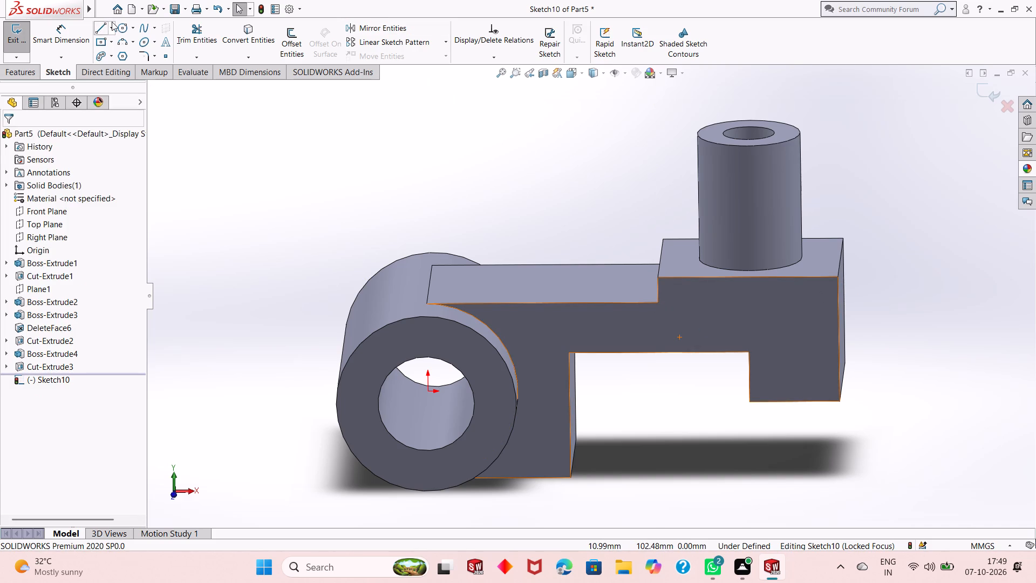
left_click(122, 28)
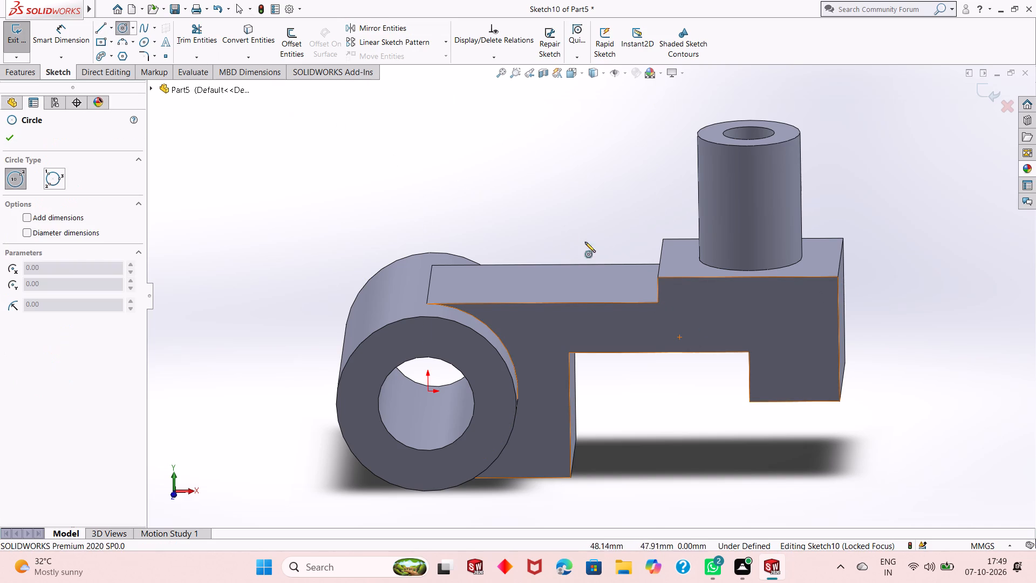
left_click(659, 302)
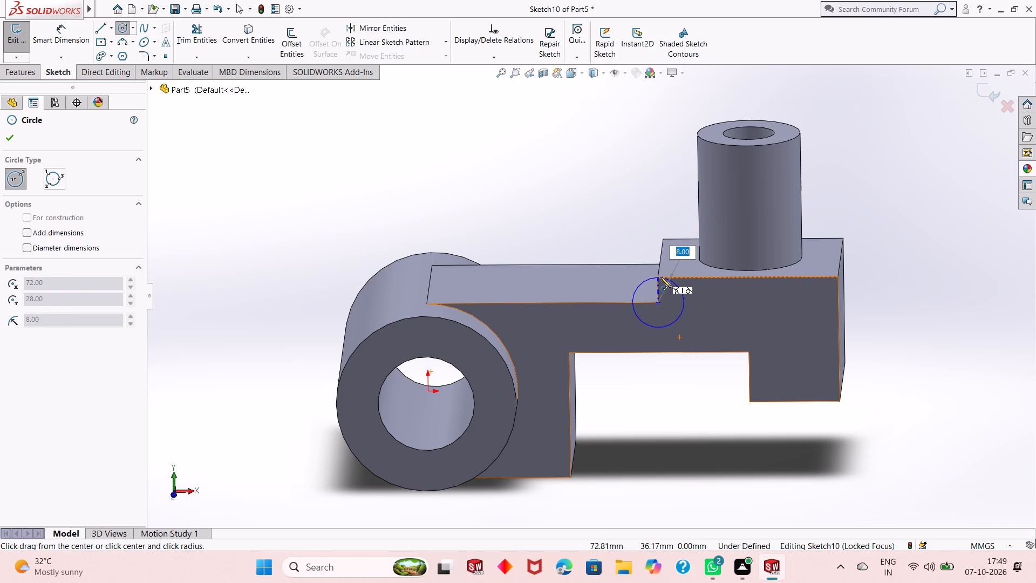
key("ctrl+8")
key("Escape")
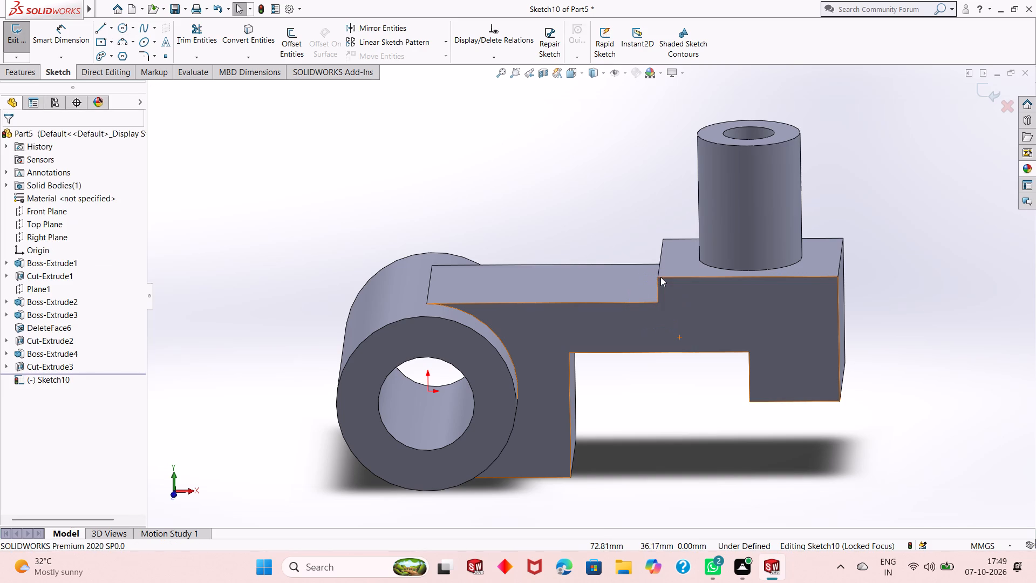
Sketch a circle of 8 mm radius centred on the inner corner where the arm's top edge meets the end block.
key("ctrl+8")
scroll(667, 265, "down", 2)
key("Escape")
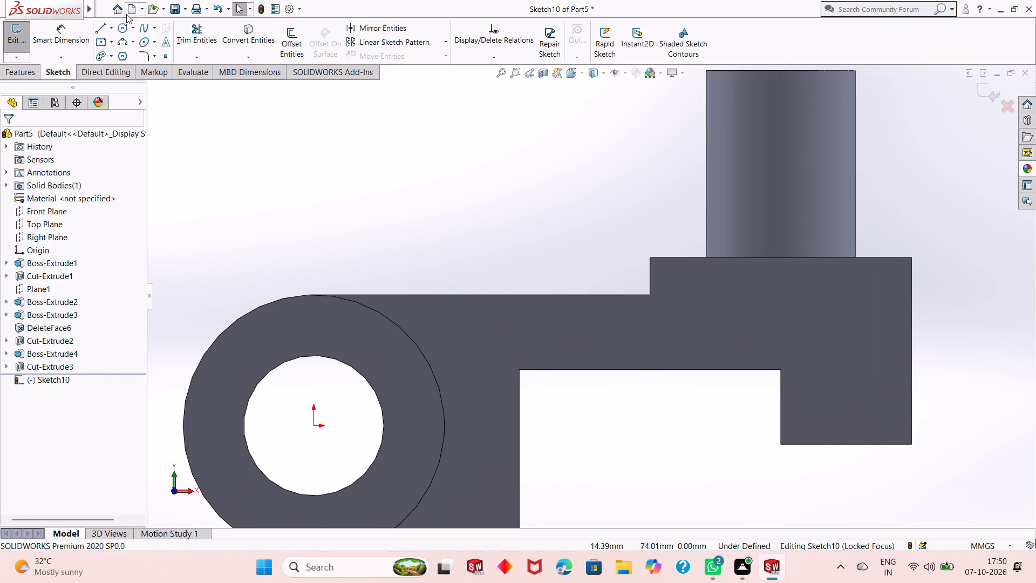
left_click(124, 30)
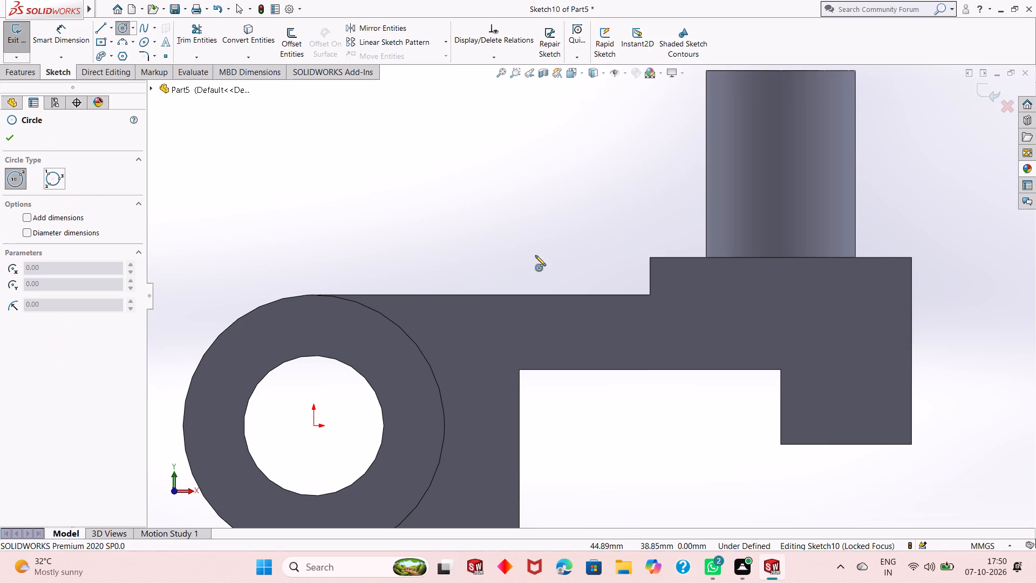
left_click(651, 296)
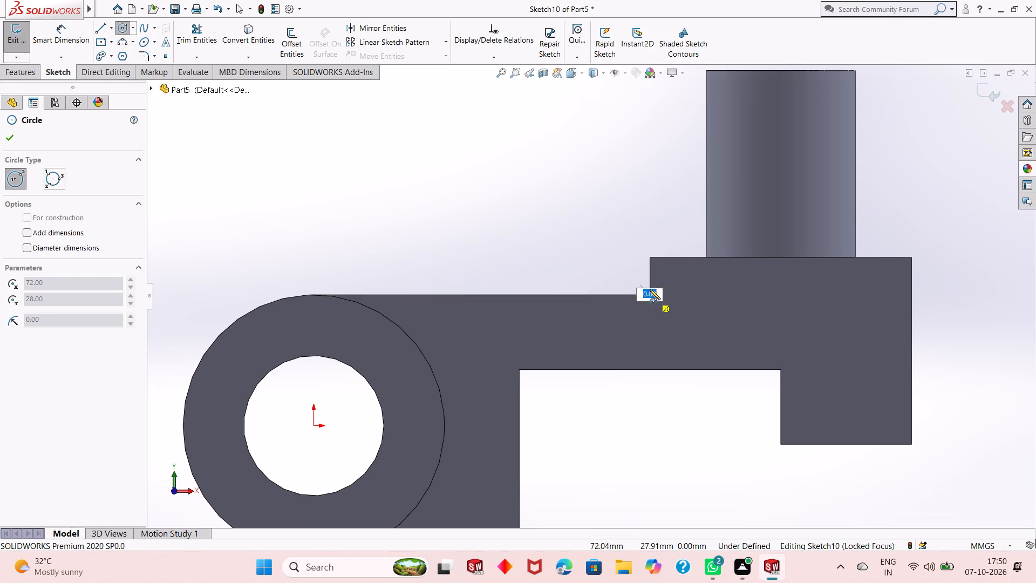
left_click(653, 256)
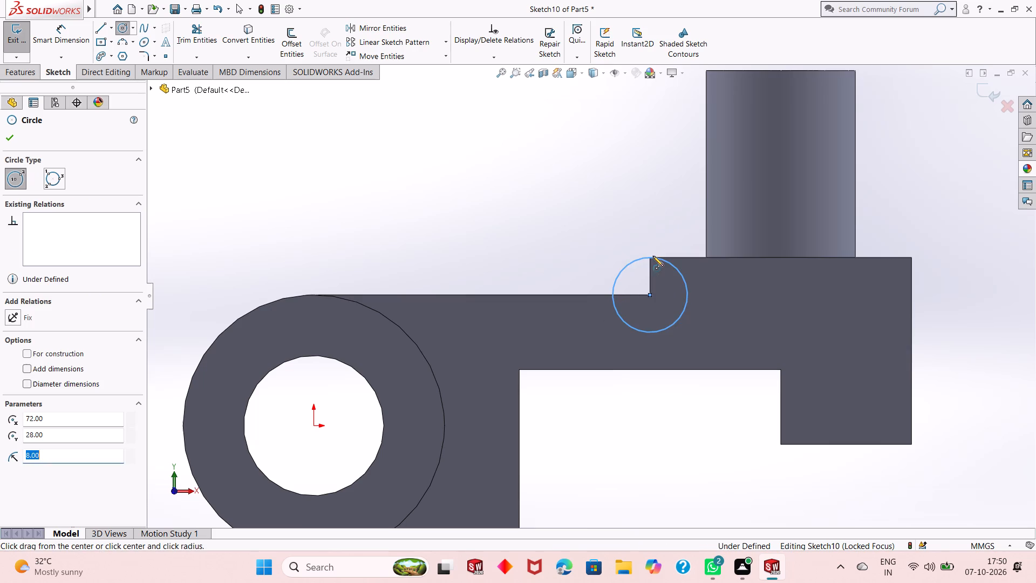
right_click(575, 226)
left_click(592, 235)
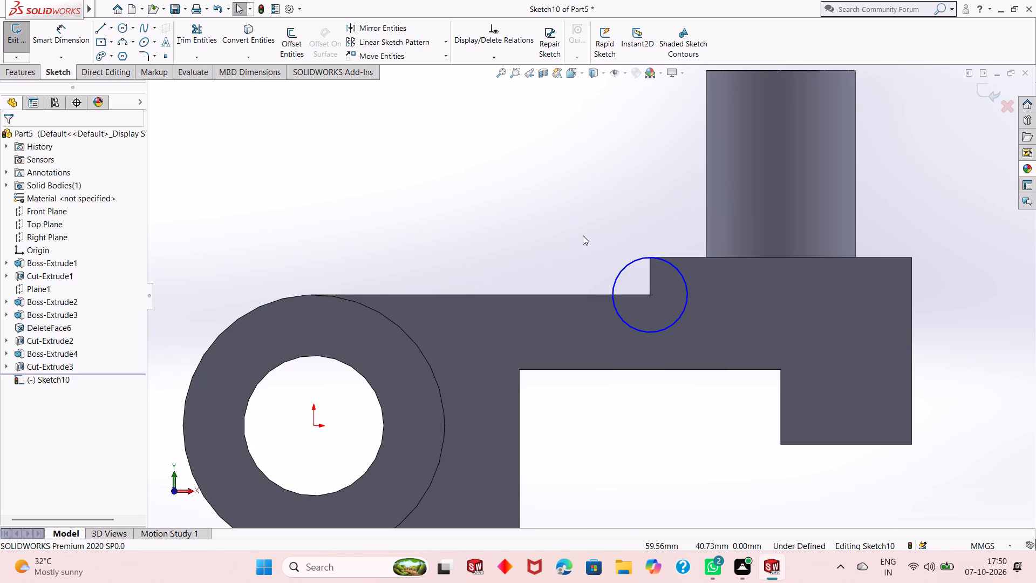
Draw a 16 mm horizontal line across the circle's diameter, through its centre, along the arm's top edge.
middle_click_drag(528, 225, 546, 265)
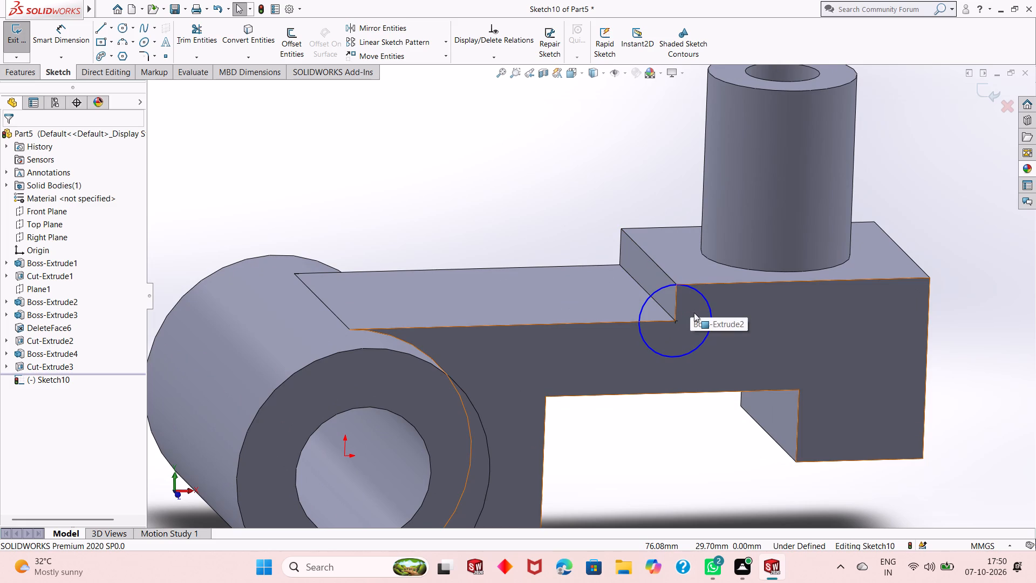
left_click(100, 29)
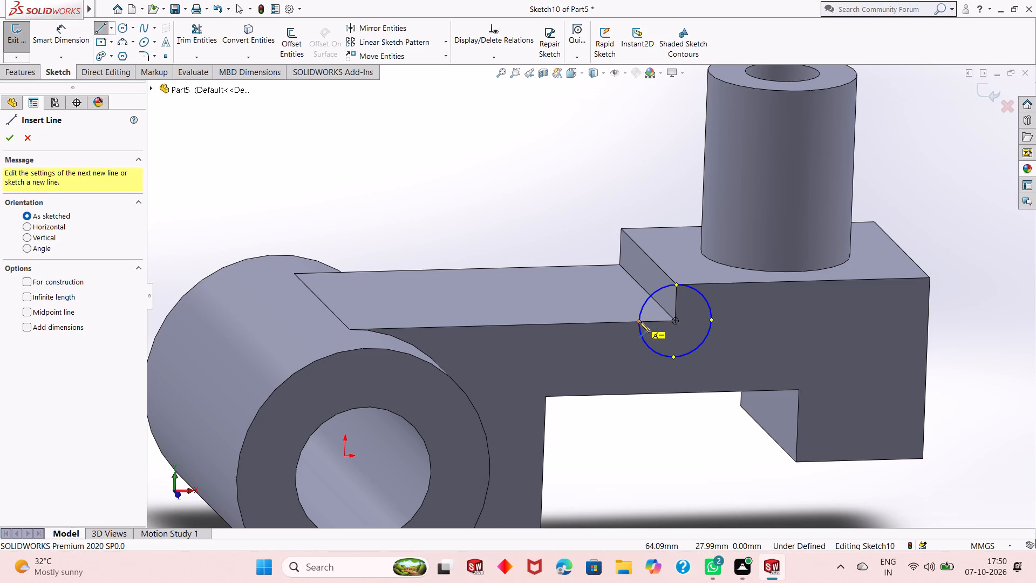
left_click(639, 322)
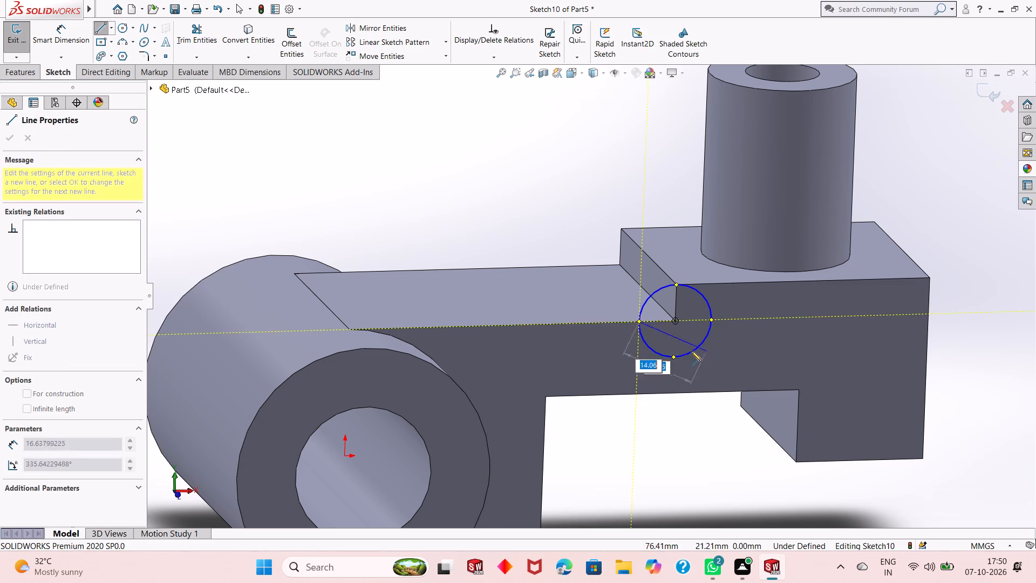
left_click(711, 321)
key("Escape")
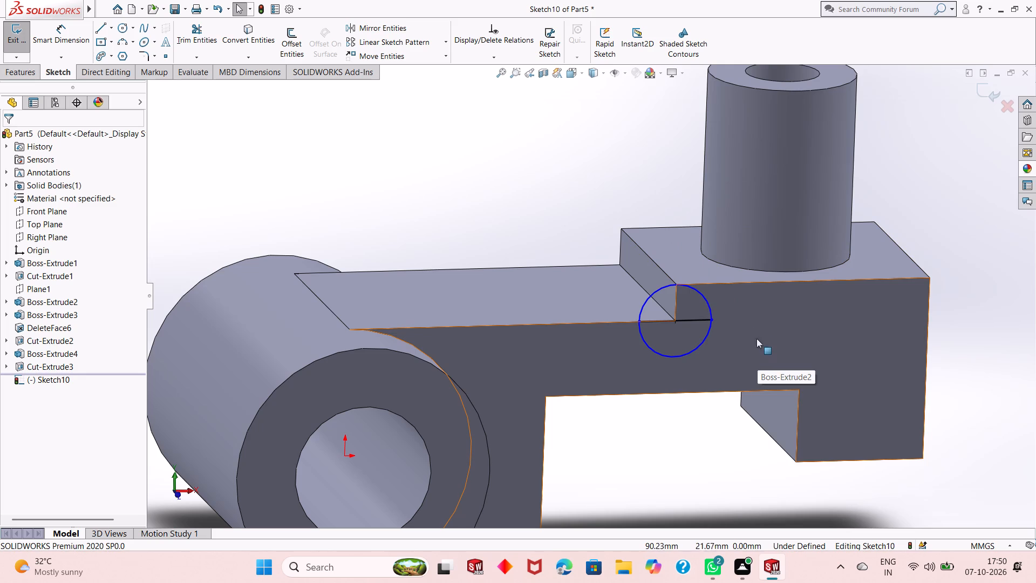
Trim away the circle's lower half below the diameter line, leaving a closed upper semicircle.
scroll(757, 315, "down", 3)
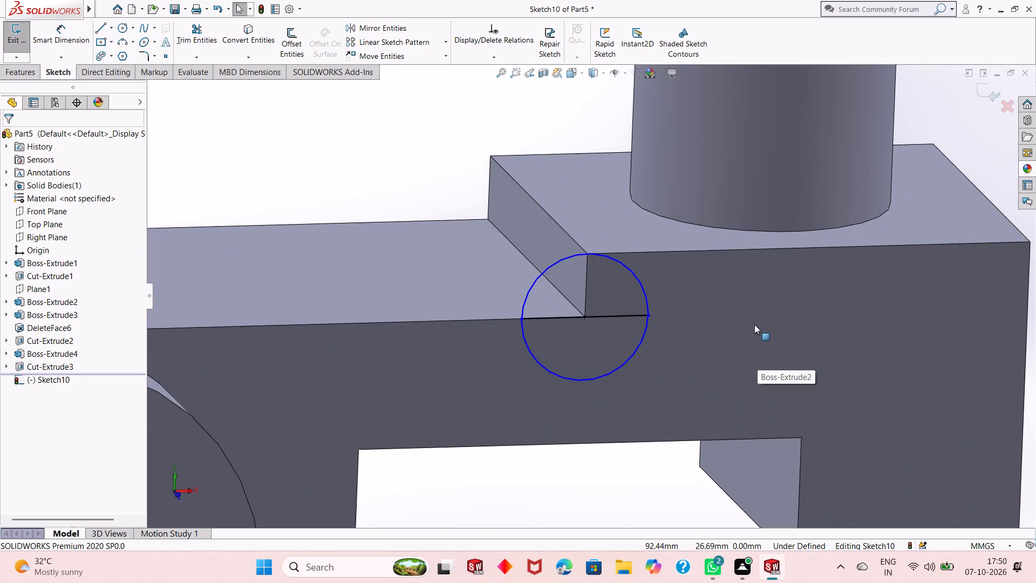
scroll(754, 324, "up", 2)
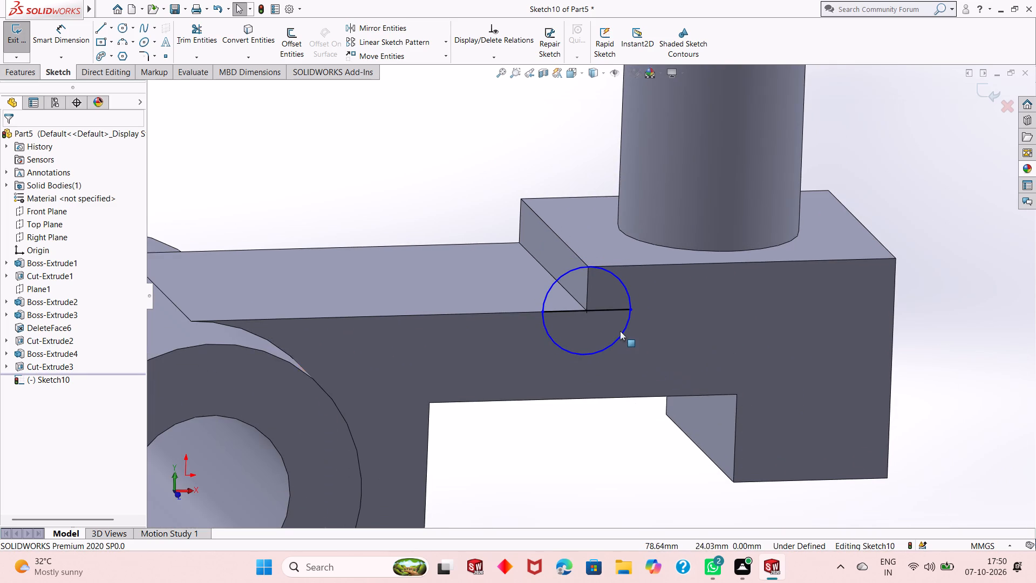
scroll(619, 330, "down", 1)
key("ctrl+8")
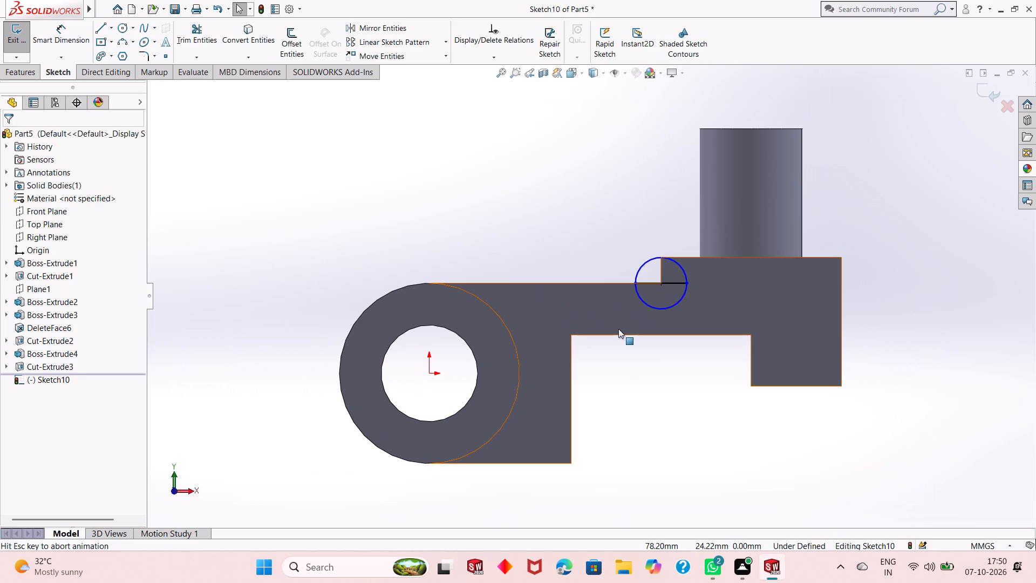
scroll(672, 242, "down", 4)
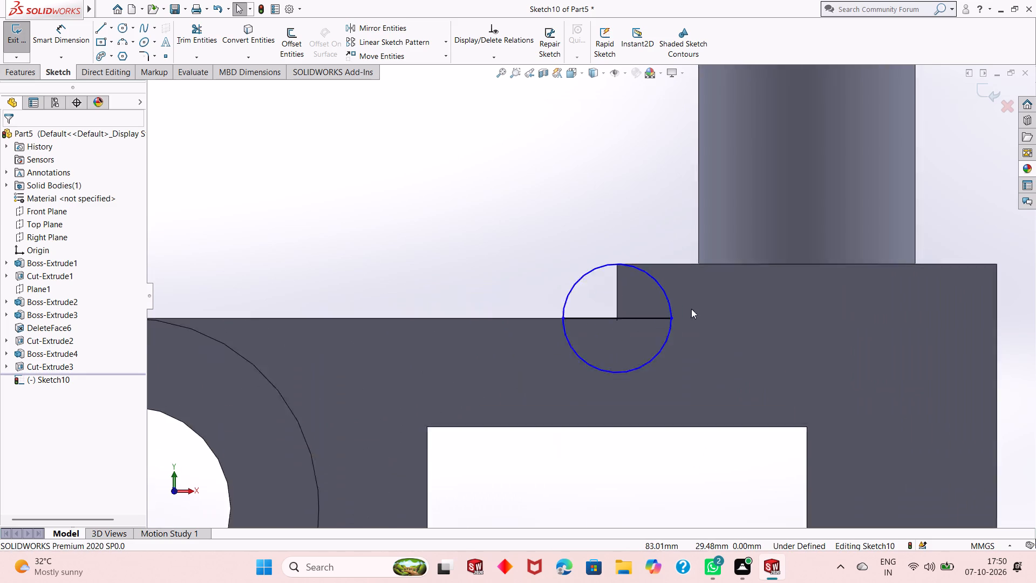
scroll(691, 309, "down", 2)
scroll(618, 337, "up", 2)
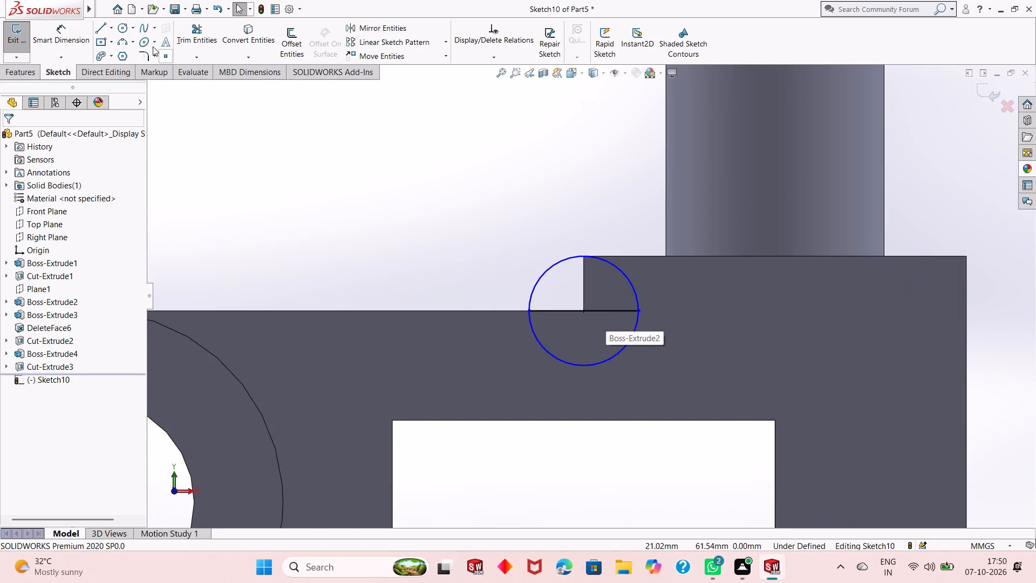
left_click(204, 40)
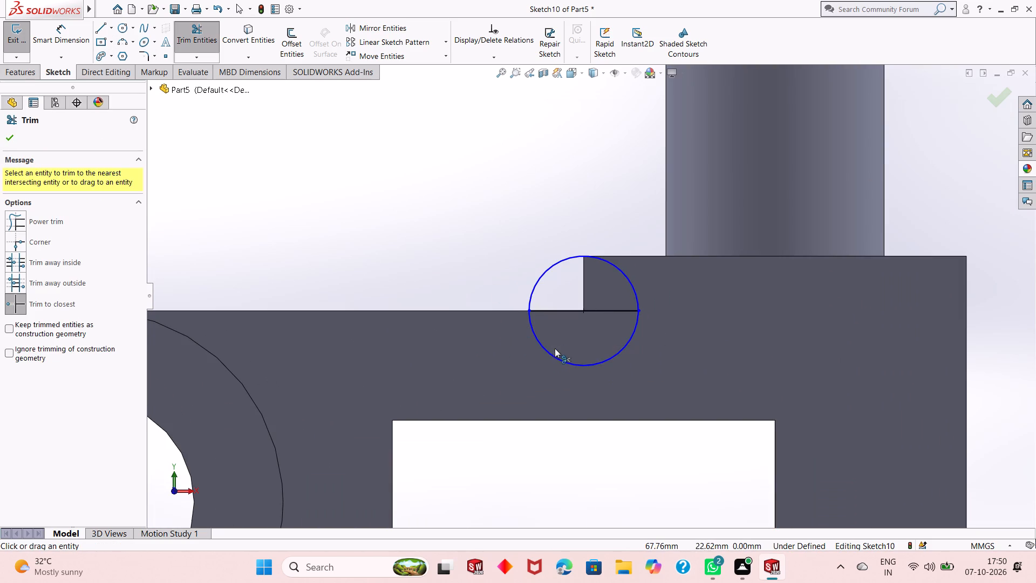
left_click(556, 357)
key("Escape")
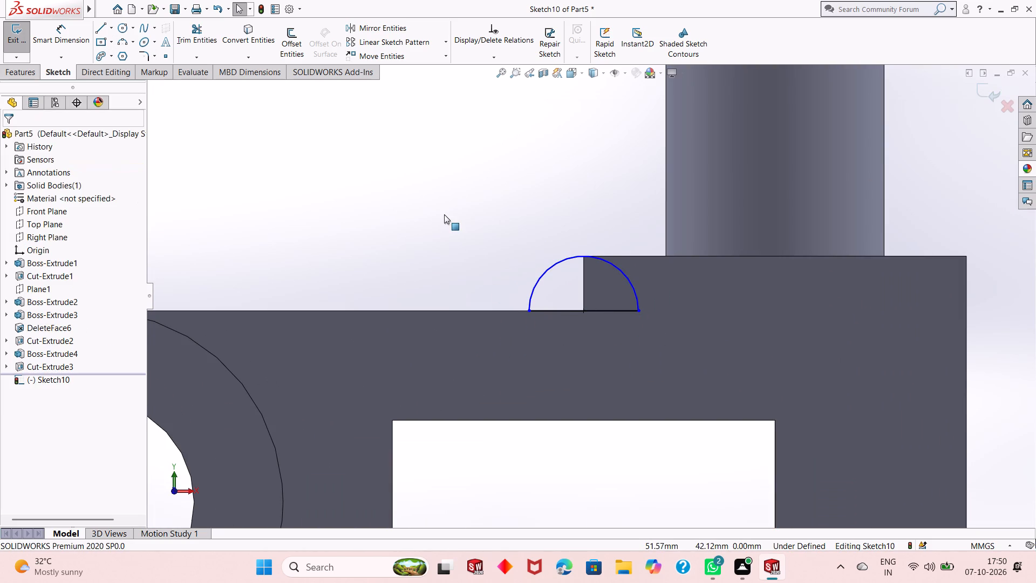
key("Escape")
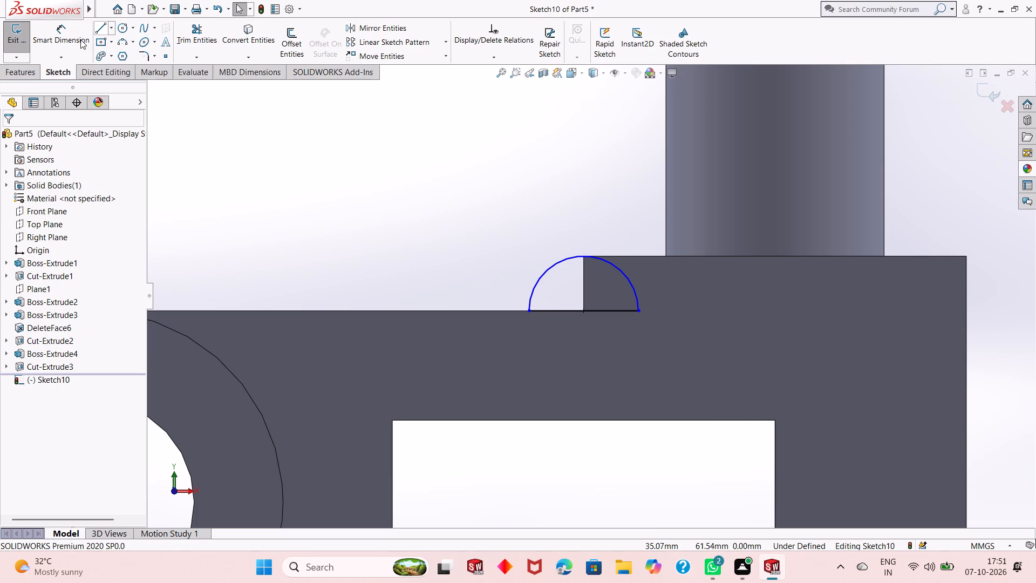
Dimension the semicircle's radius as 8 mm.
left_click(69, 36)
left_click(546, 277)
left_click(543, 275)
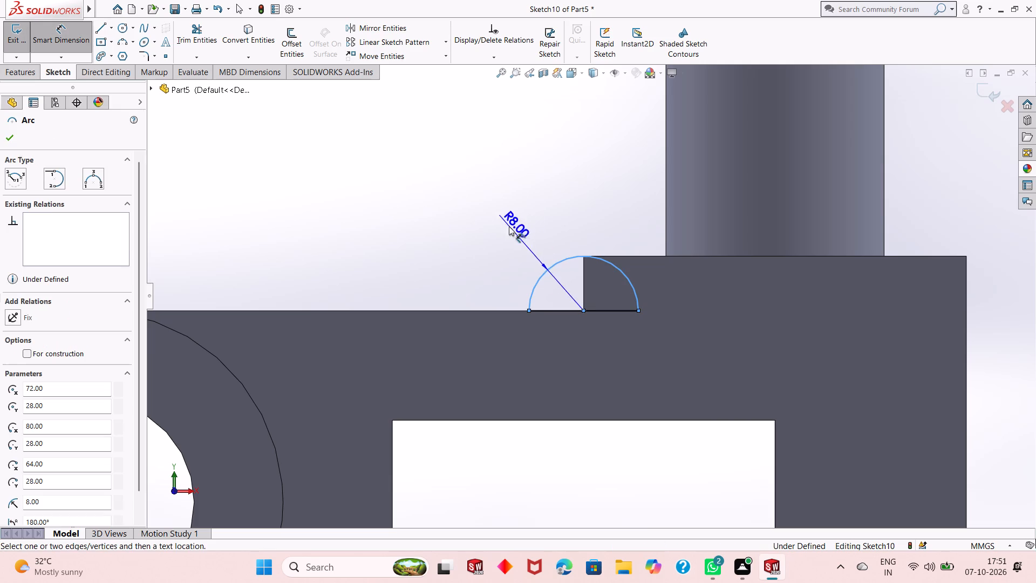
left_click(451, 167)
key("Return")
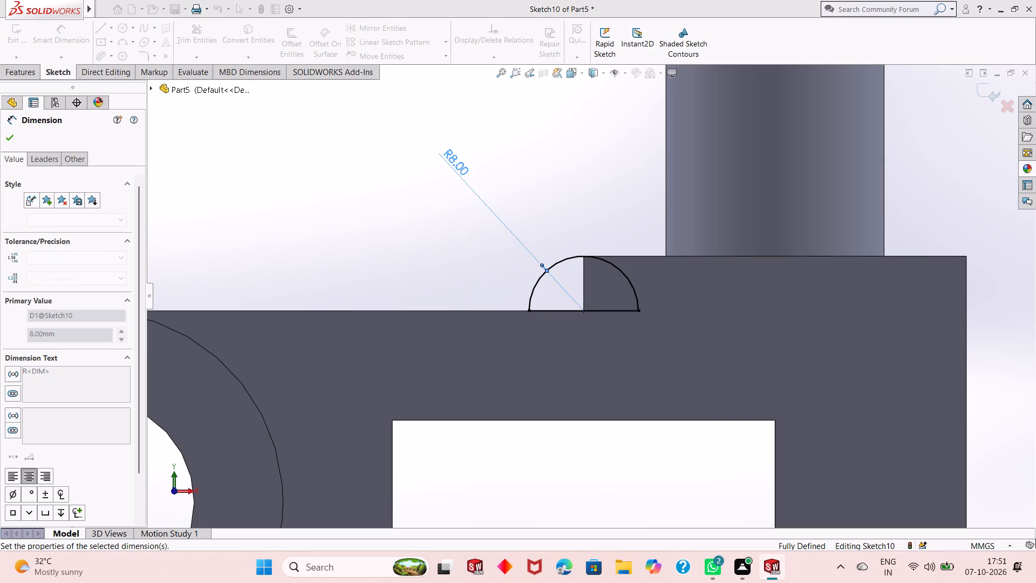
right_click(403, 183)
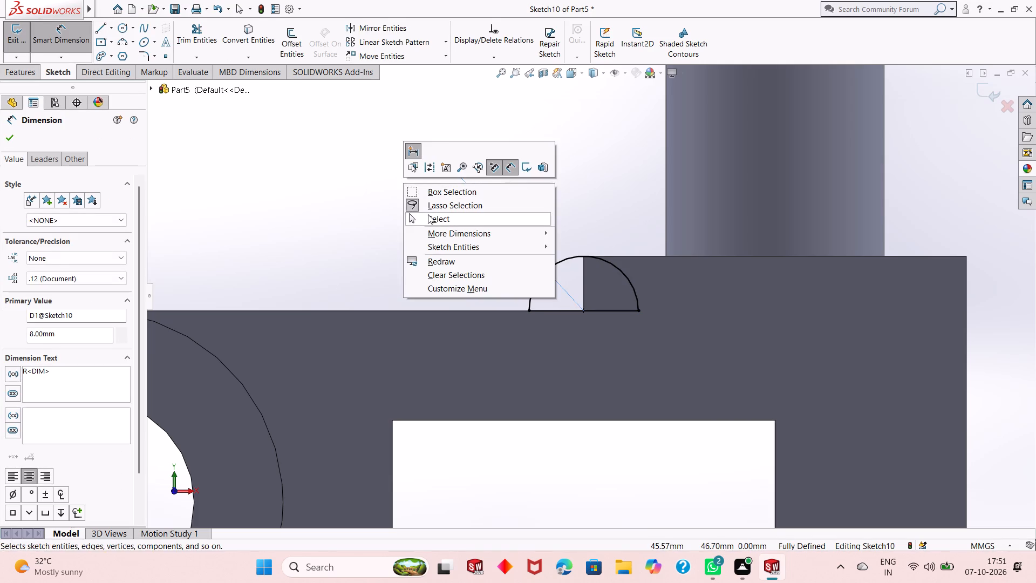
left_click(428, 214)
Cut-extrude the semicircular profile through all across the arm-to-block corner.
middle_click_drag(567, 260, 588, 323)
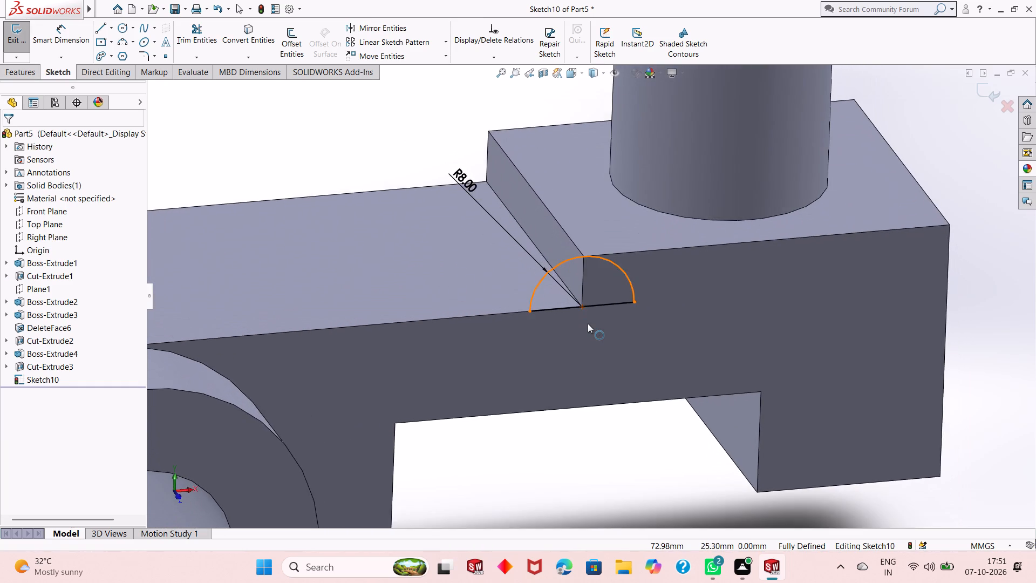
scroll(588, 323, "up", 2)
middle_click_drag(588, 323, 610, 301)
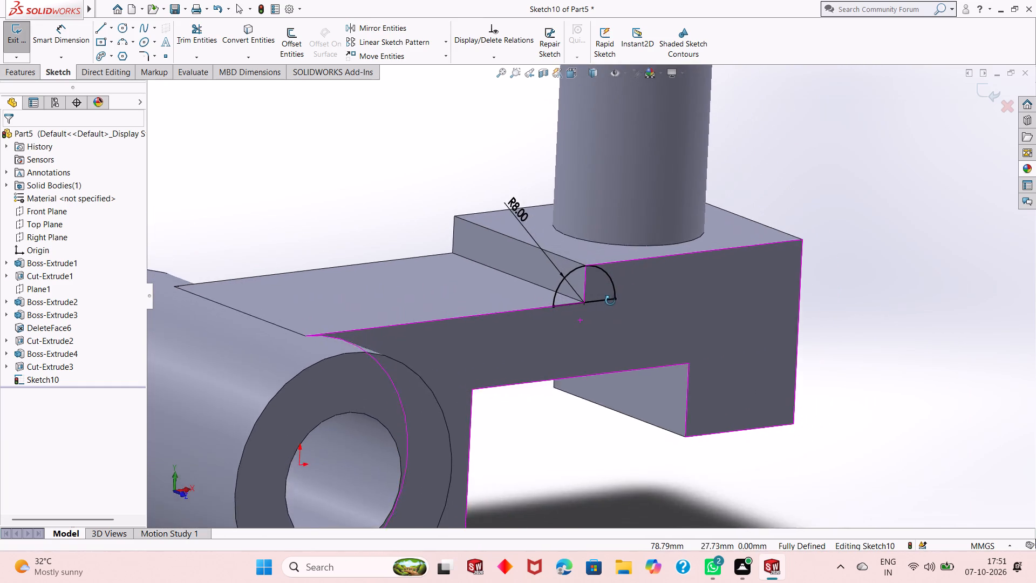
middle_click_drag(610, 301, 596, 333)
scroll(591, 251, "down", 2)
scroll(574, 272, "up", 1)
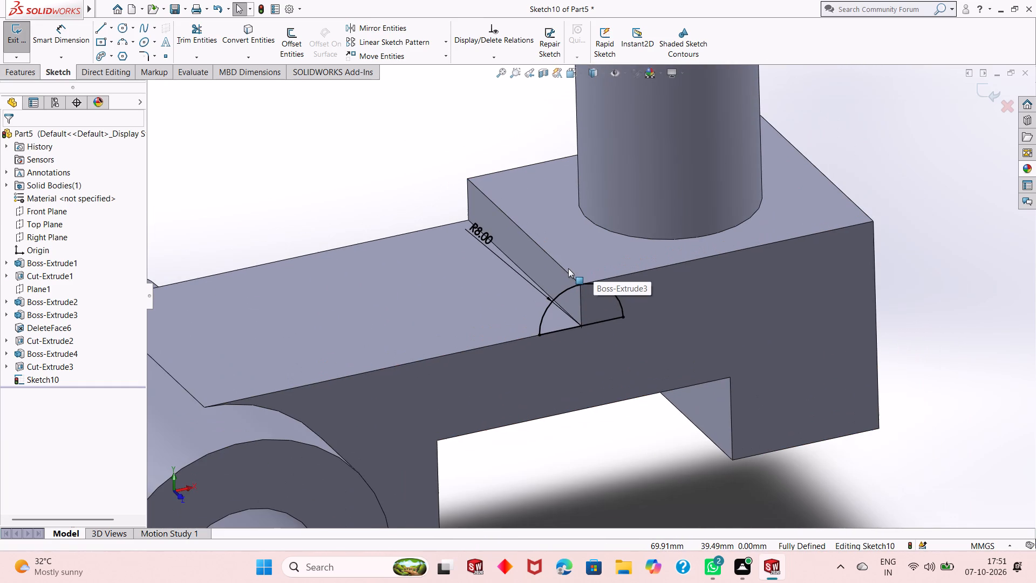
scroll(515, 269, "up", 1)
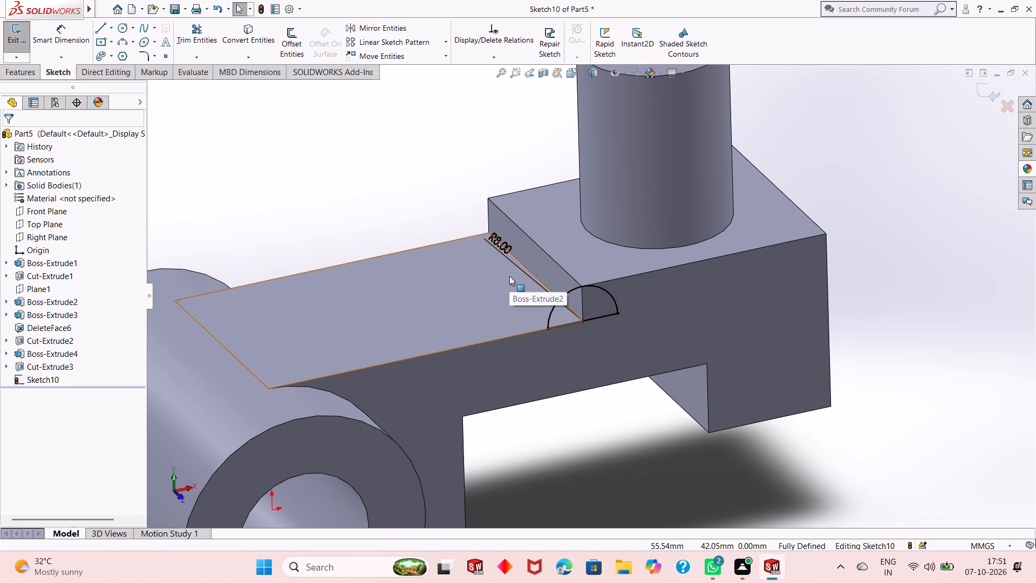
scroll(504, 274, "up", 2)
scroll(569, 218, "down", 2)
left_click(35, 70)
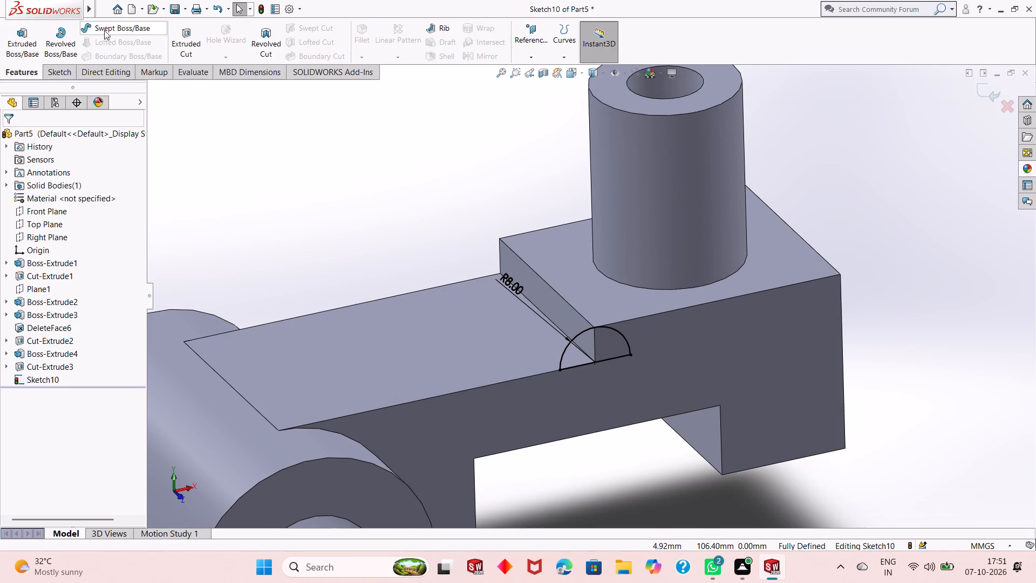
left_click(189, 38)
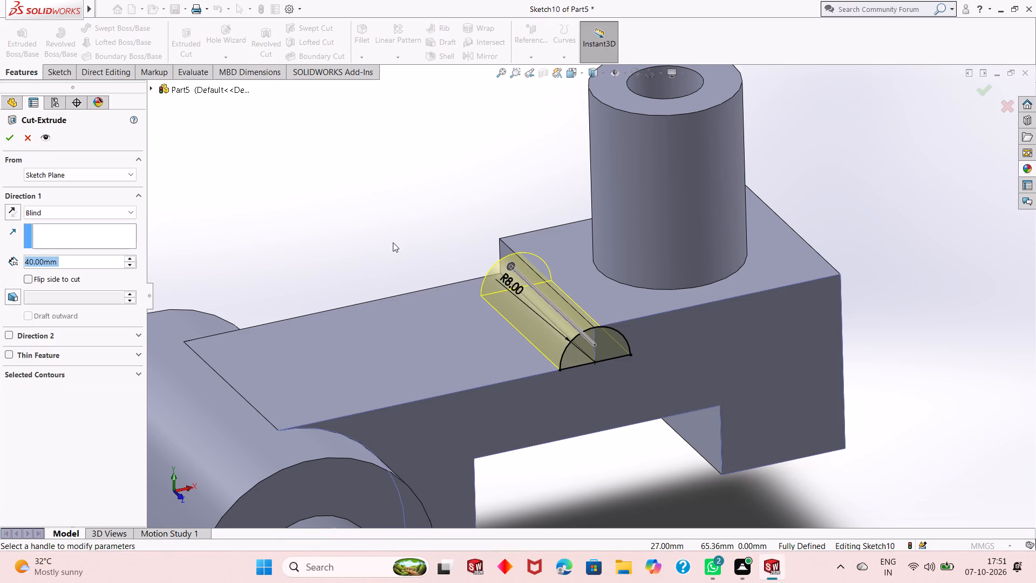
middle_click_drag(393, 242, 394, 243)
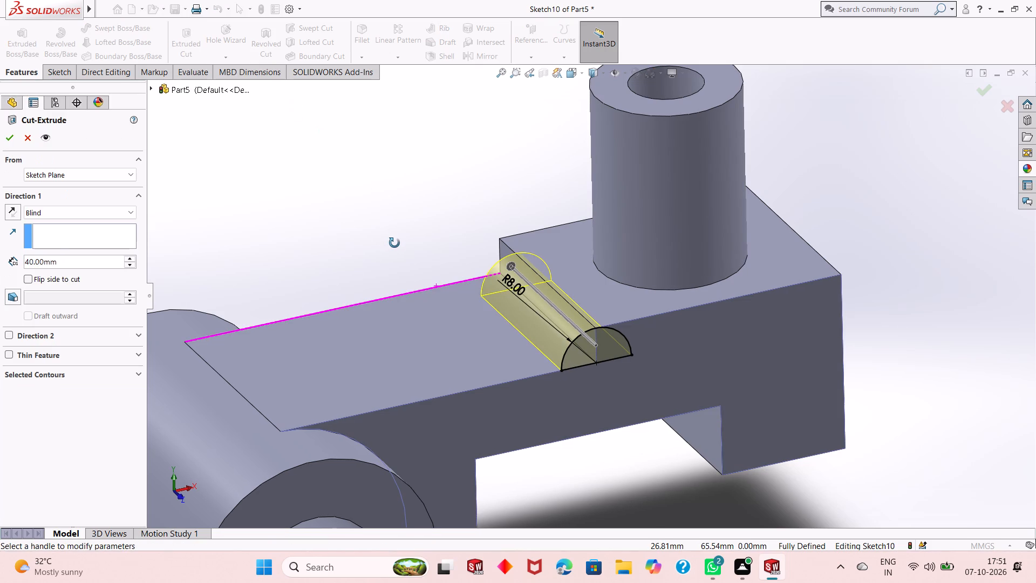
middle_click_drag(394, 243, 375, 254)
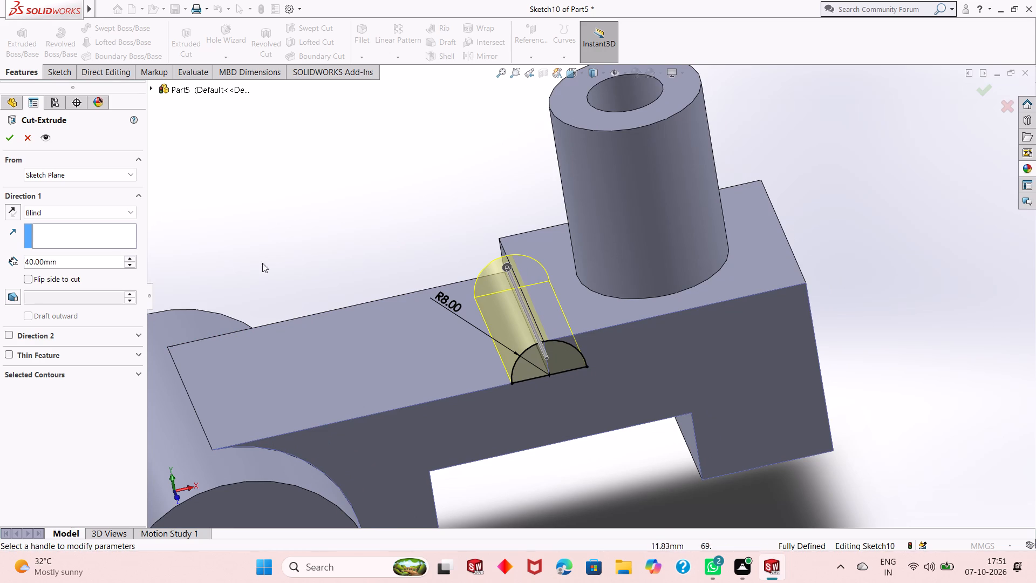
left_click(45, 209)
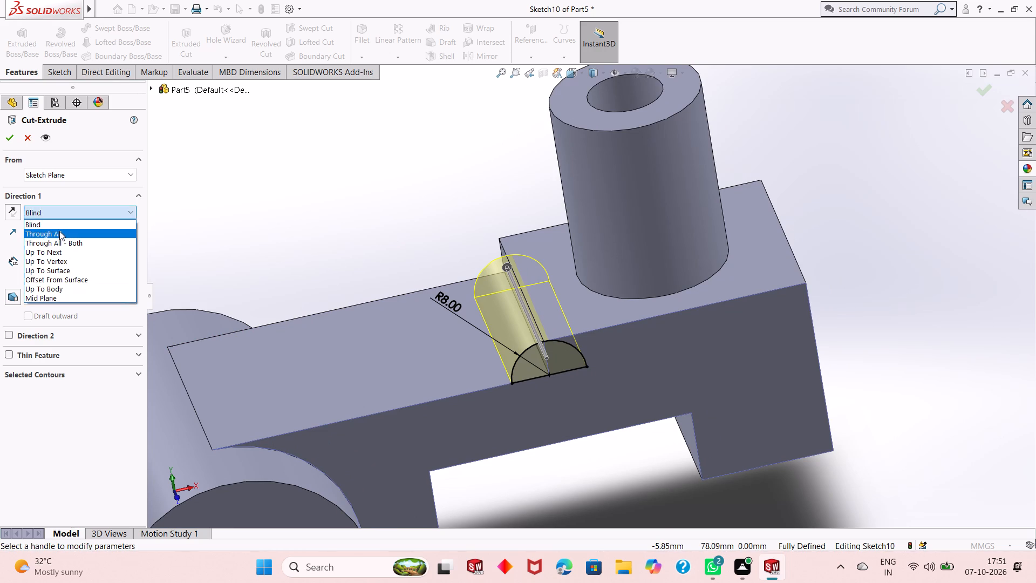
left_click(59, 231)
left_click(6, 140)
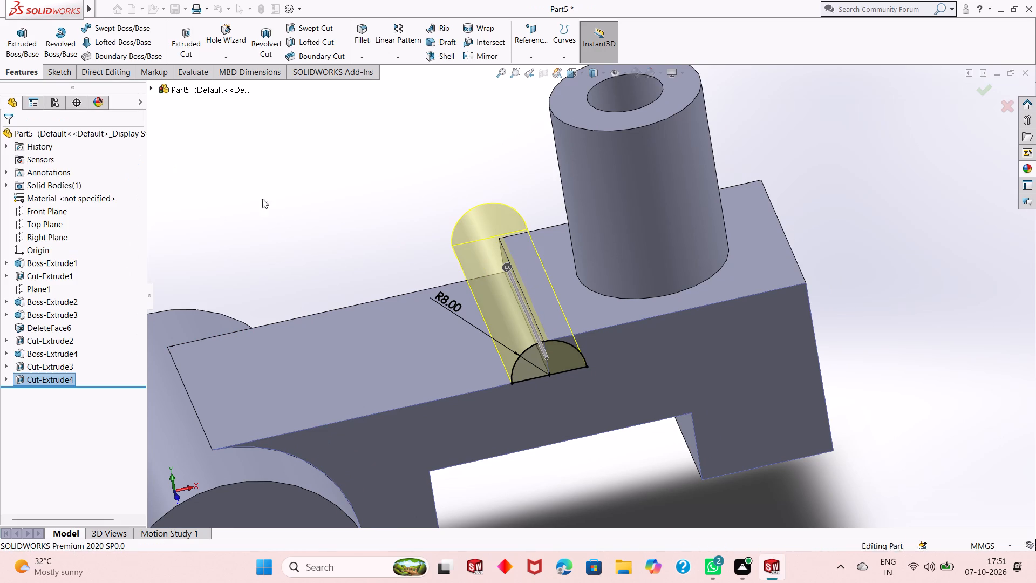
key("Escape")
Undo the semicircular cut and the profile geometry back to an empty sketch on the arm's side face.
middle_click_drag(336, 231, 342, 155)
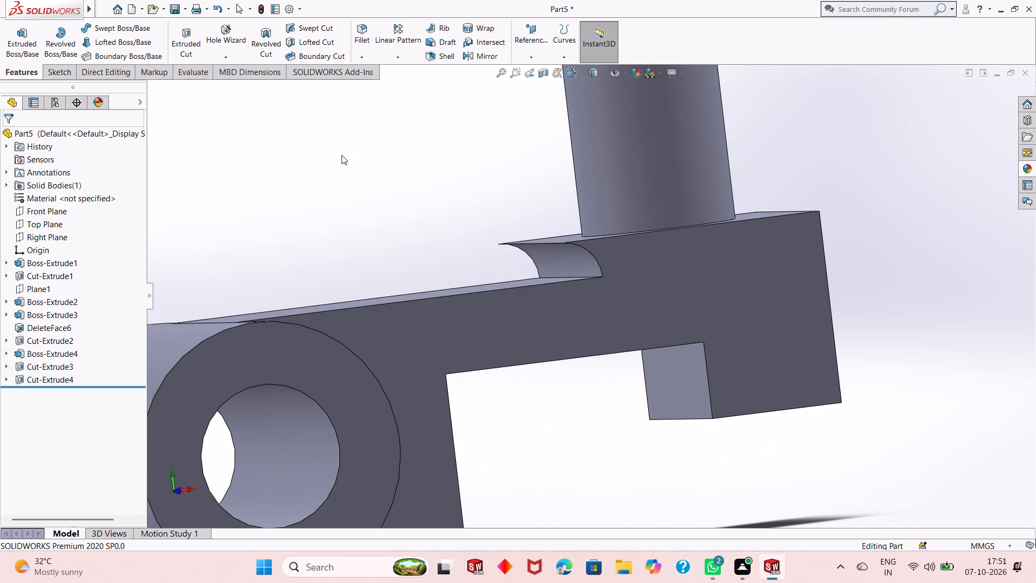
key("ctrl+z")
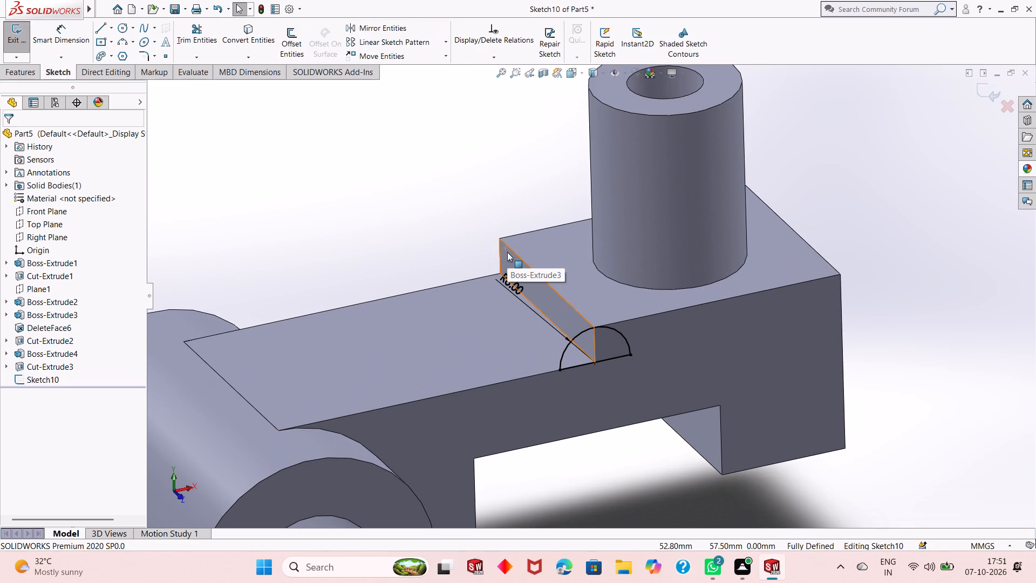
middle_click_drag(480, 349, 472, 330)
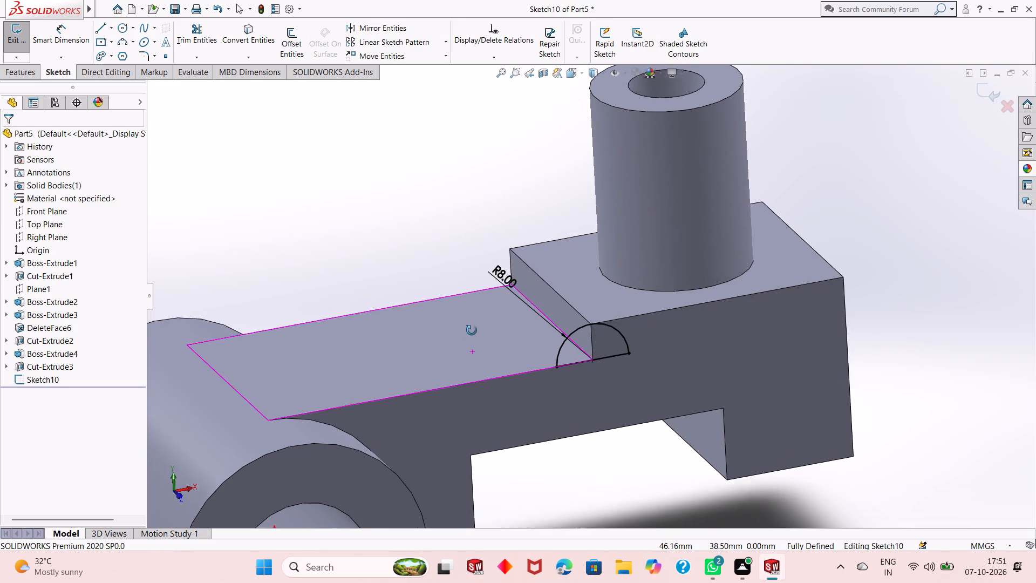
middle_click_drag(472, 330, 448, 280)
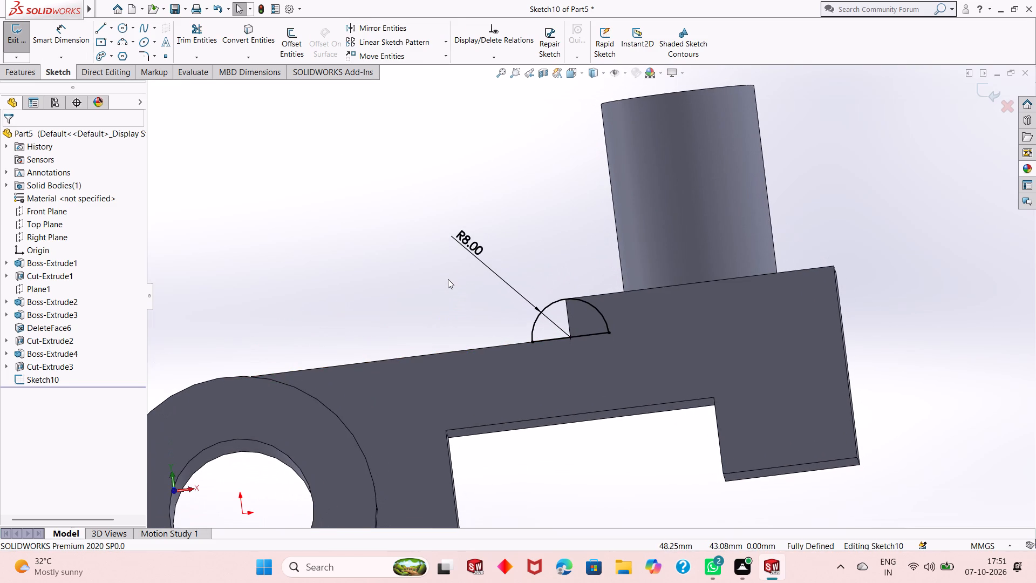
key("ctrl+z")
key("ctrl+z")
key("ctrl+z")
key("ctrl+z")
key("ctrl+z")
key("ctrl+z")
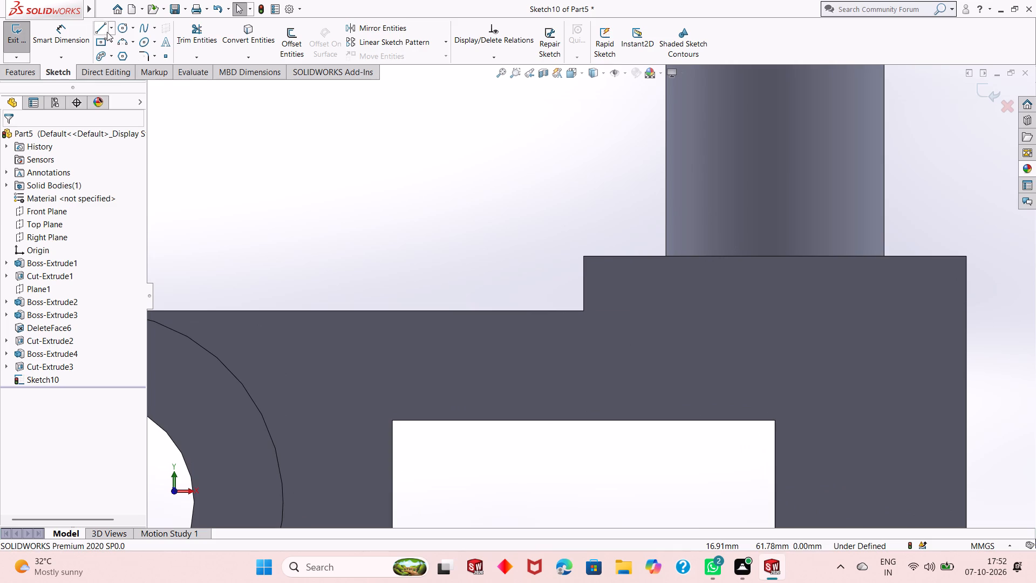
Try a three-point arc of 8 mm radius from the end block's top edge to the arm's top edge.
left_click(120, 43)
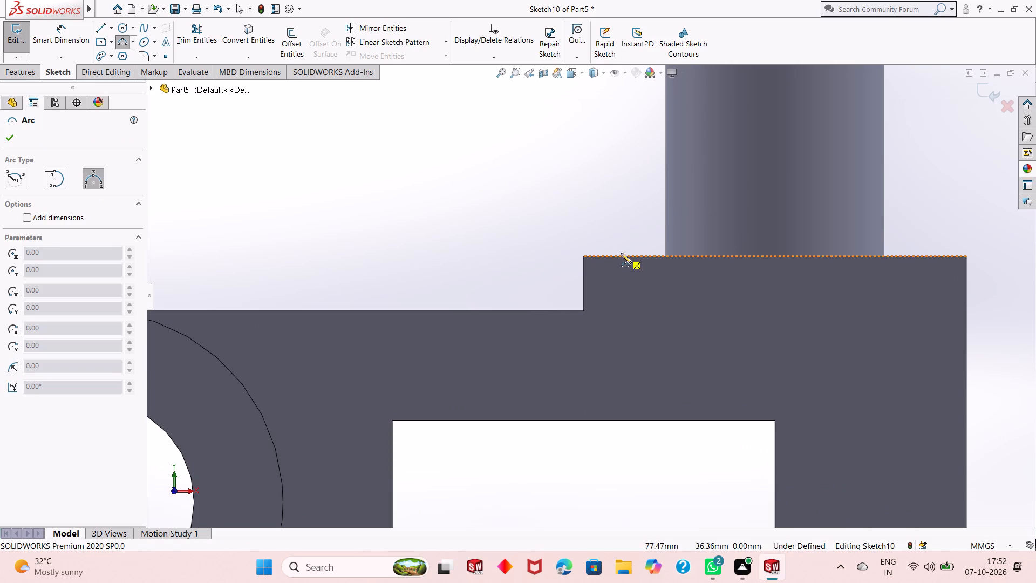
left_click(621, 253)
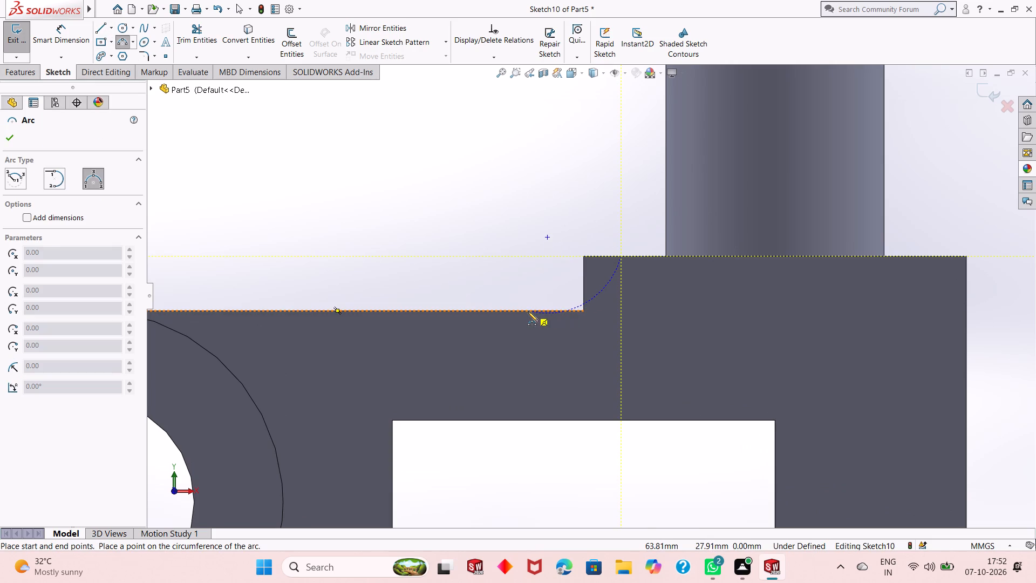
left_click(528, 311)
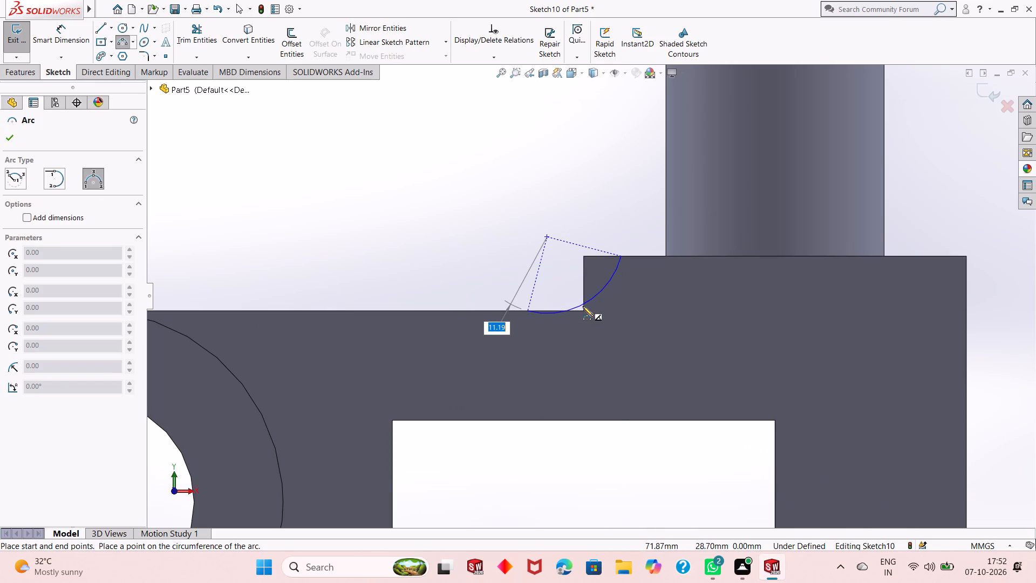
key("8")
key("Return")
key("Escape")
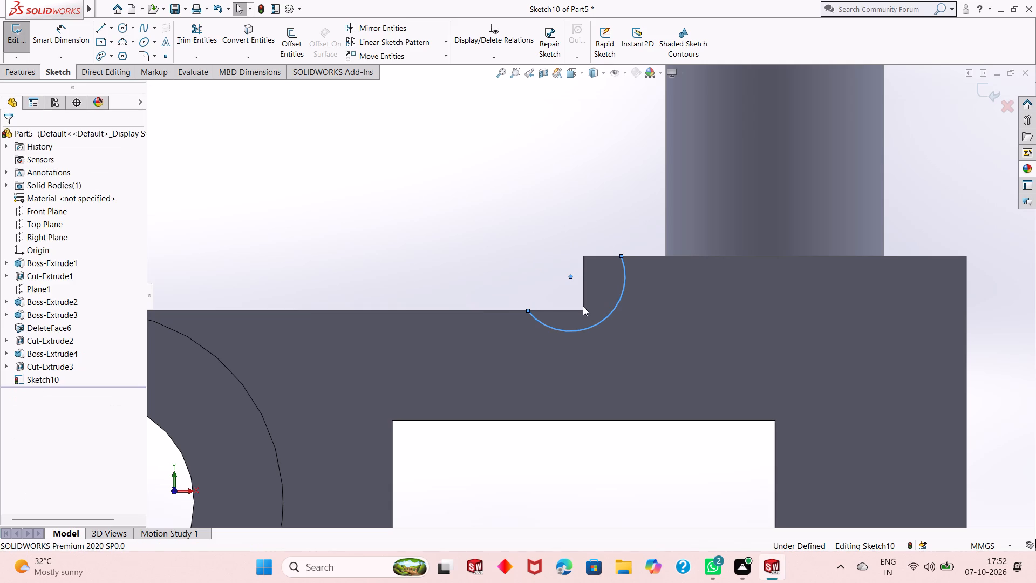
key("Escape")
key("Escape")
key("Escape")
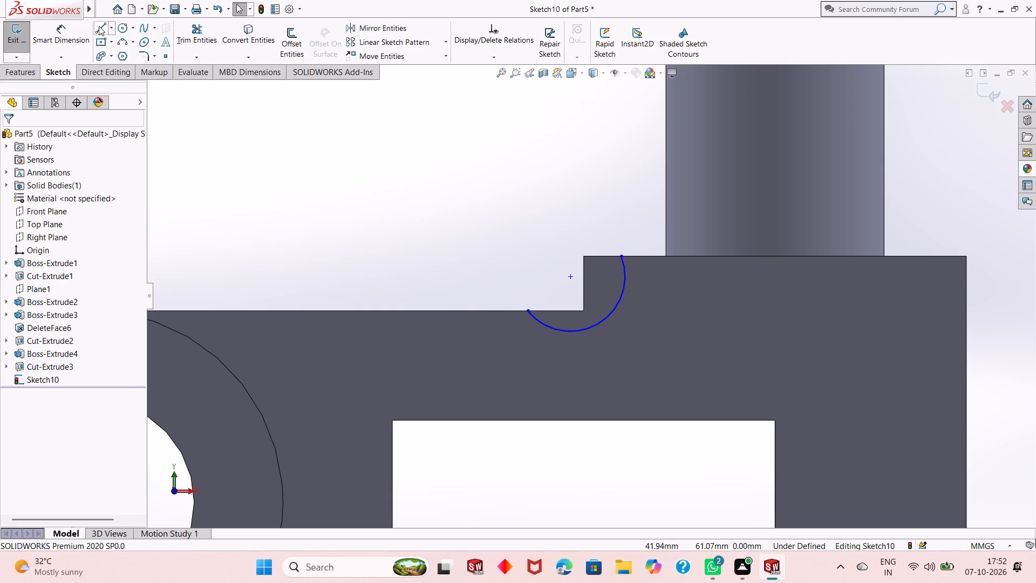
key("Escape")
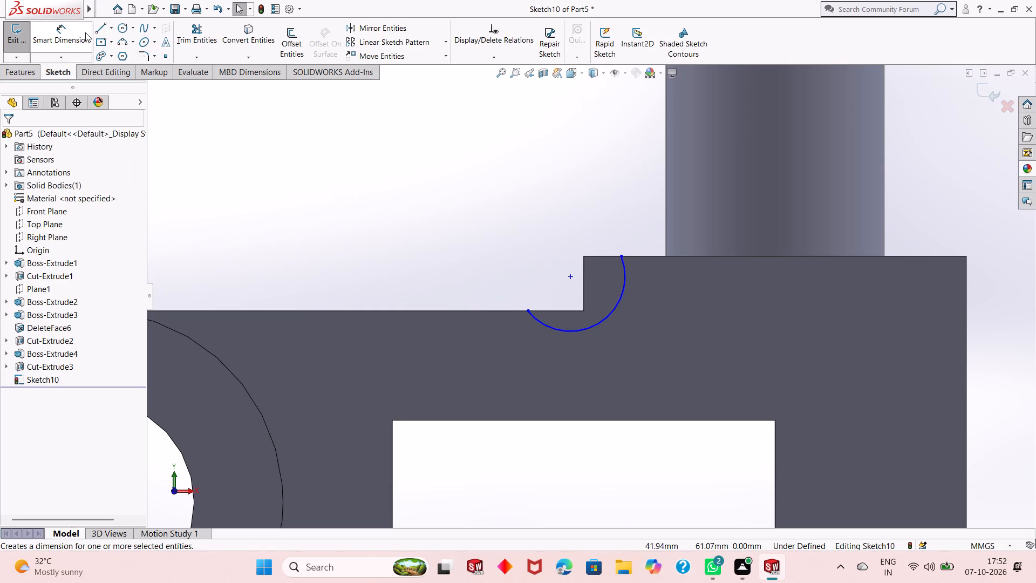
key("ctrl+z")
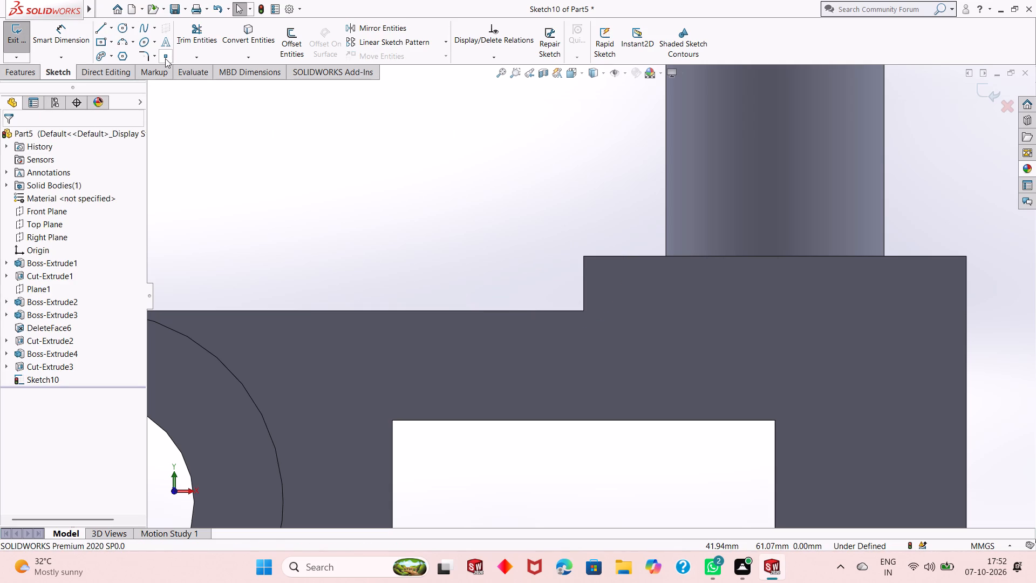
Place a sketch point on the end block's top edge, dimensioned 48 mm from the block's outer vertical edge.
left_click(165, 58)
left_click(635, 255)
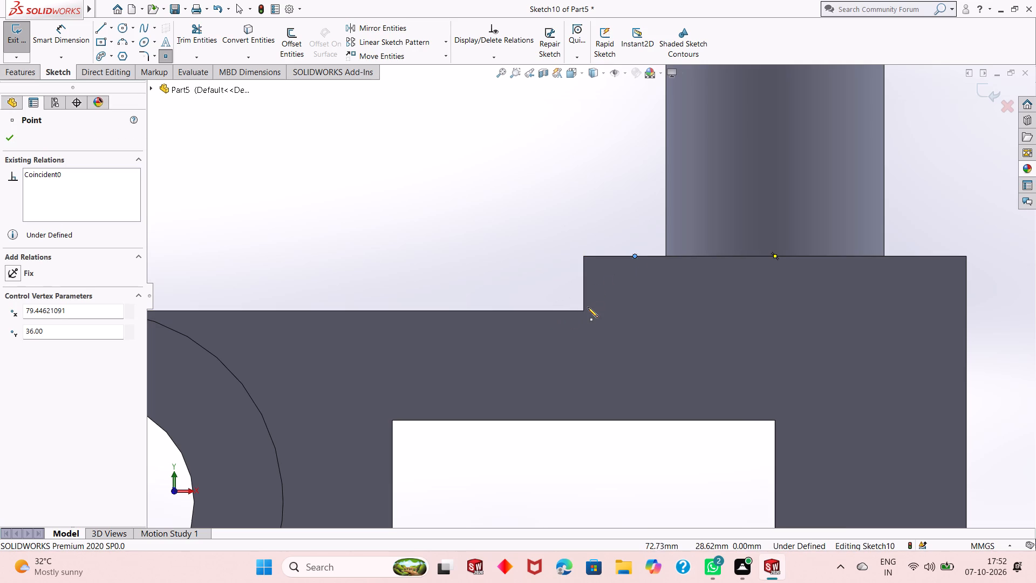
key("Escape")
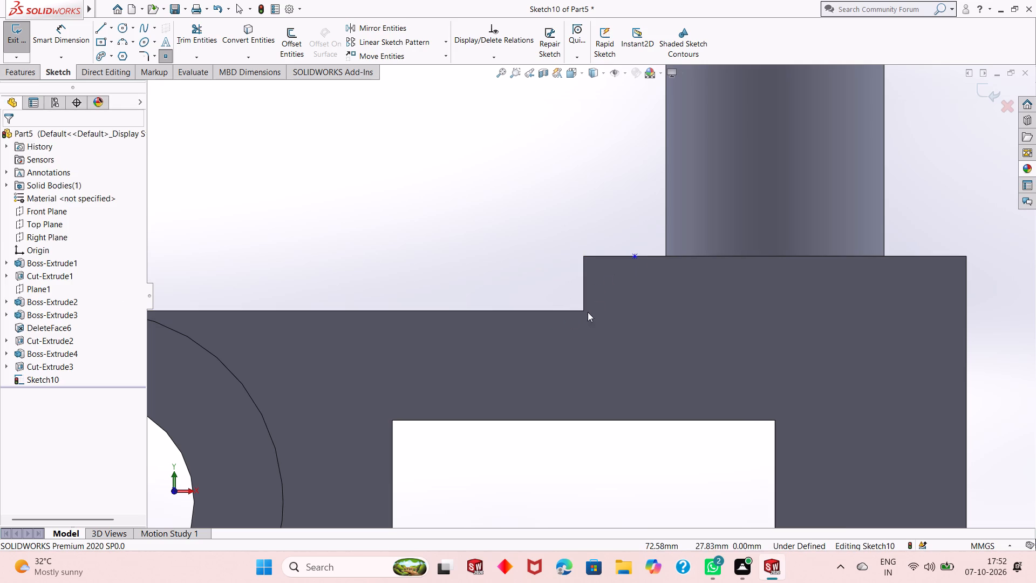
key("Escape")
left_click(91, 41)
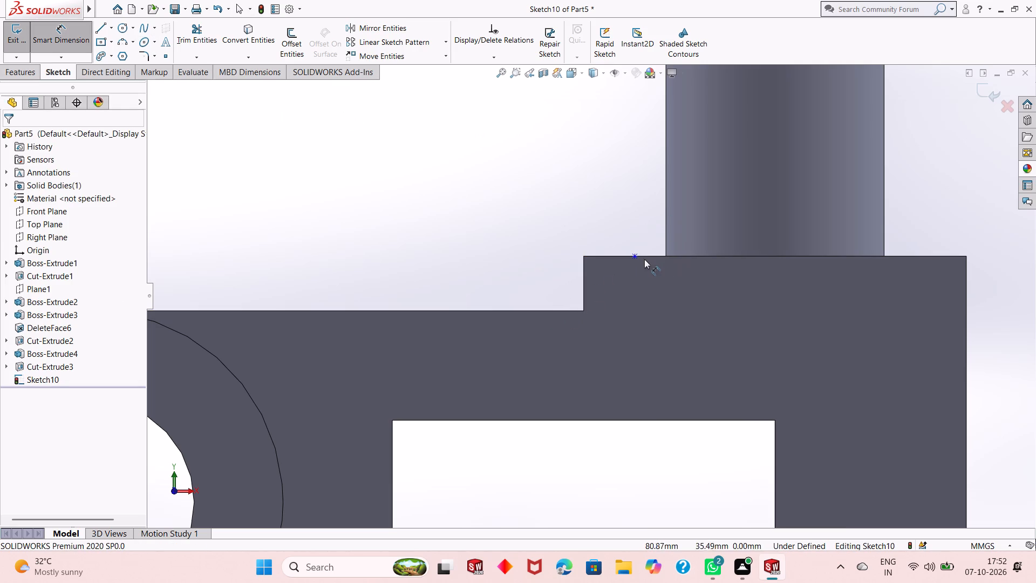
left_click(635, 257)
left_click(966, 315)
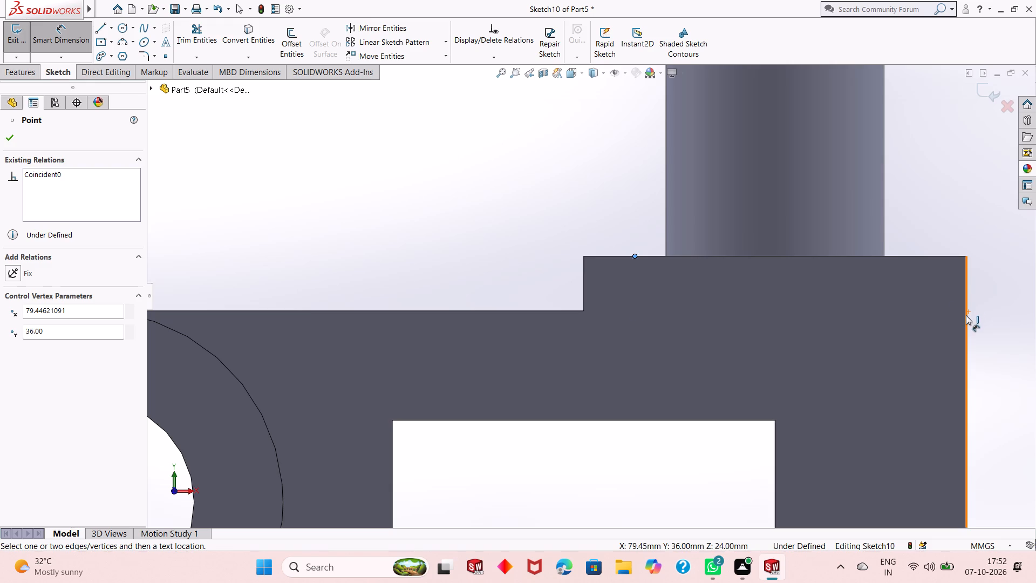
left_click(966, 205)
type("48")
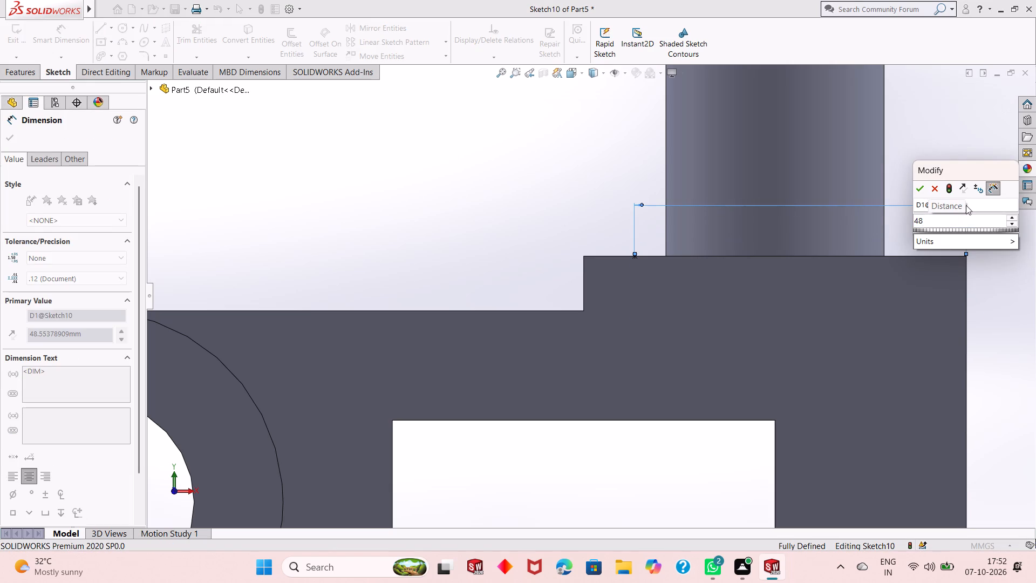
key("Return")
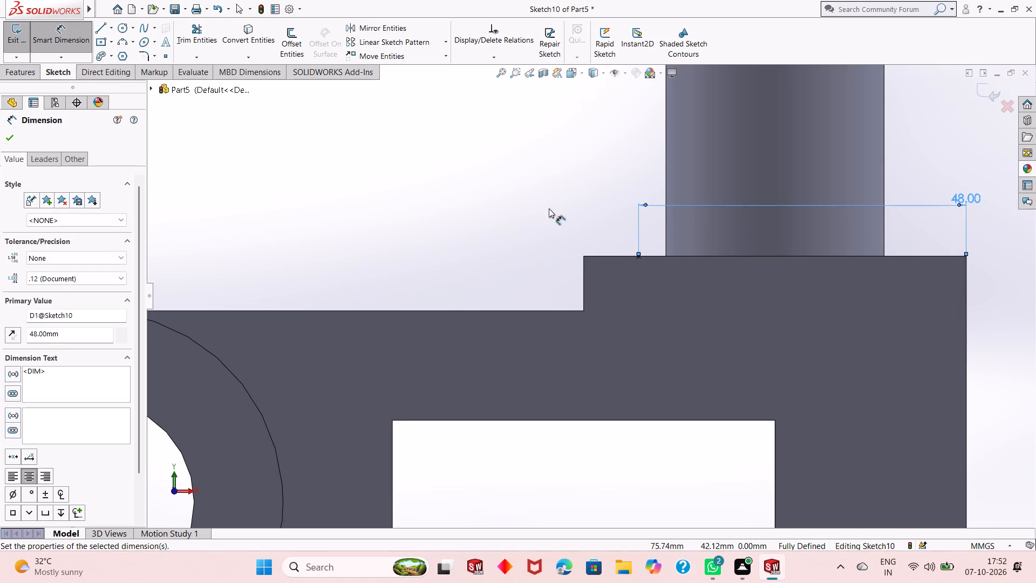
right_click(448, 188)
left_click(470, 219)
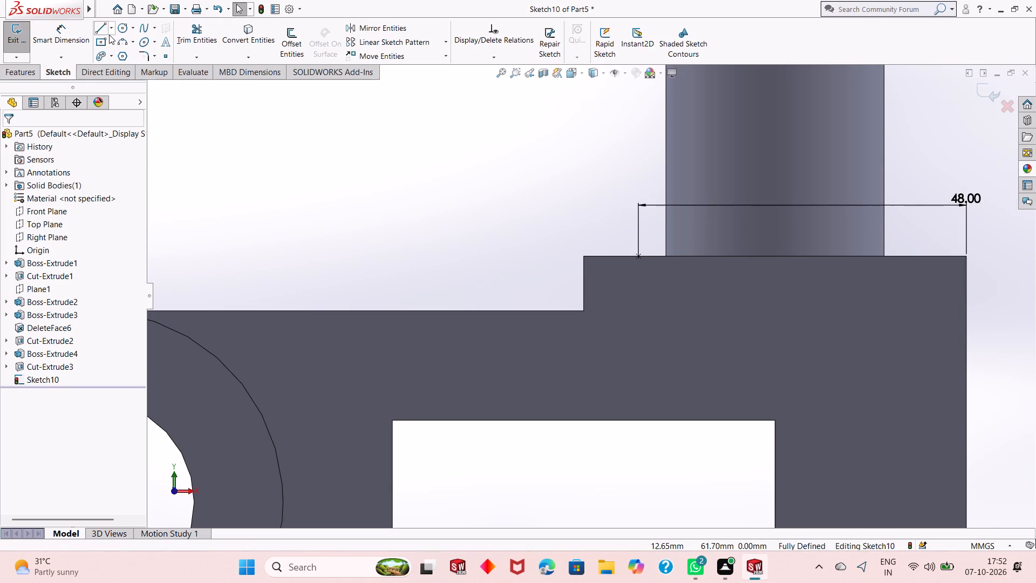
Draw a three-point arc of 8 mm radius from the sketch point on the block's top edge to the arm-to-block corner.
left_click(123, 38)
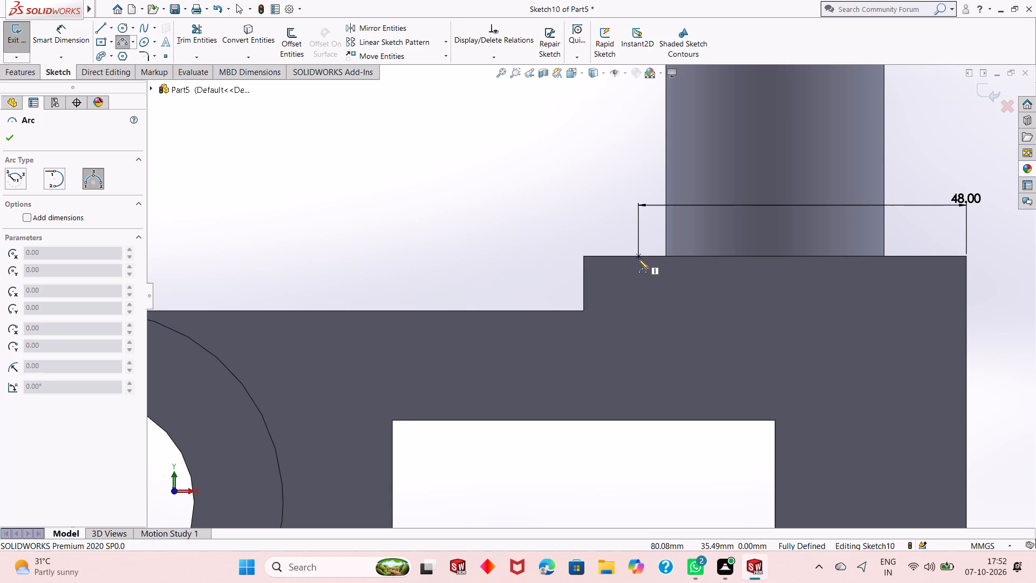
left_click(638, 259)
left_click(583, 310)
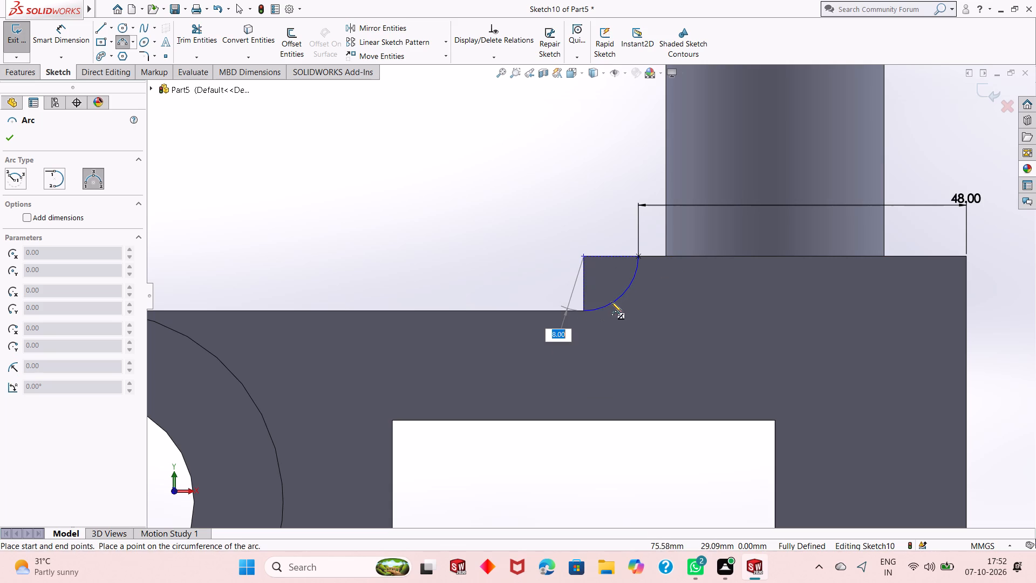
left_click(612, 301)
key("Escape")
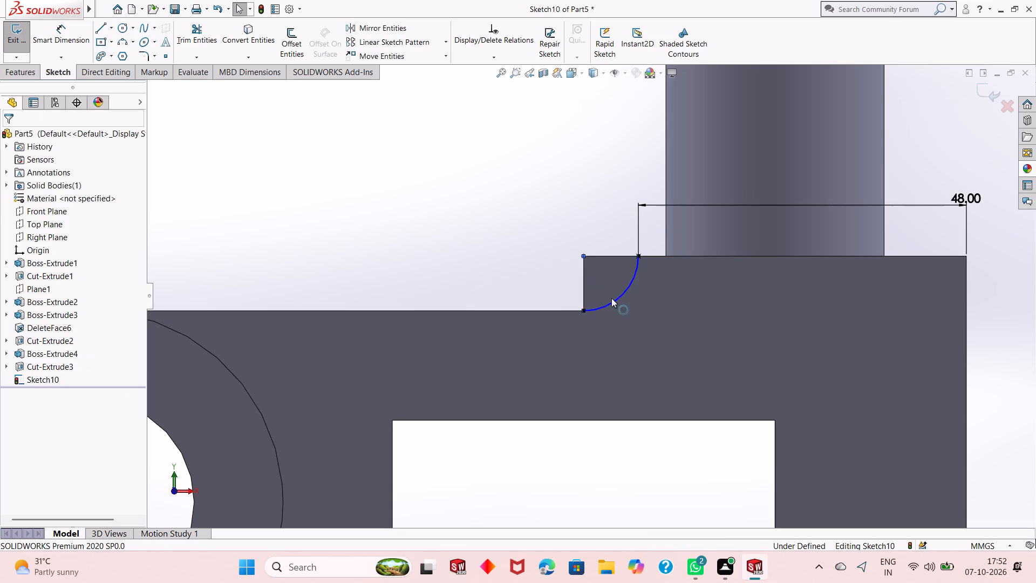
key("Escape")
Dimension the arc's radius at 8 mm.
left_click(79, 40)
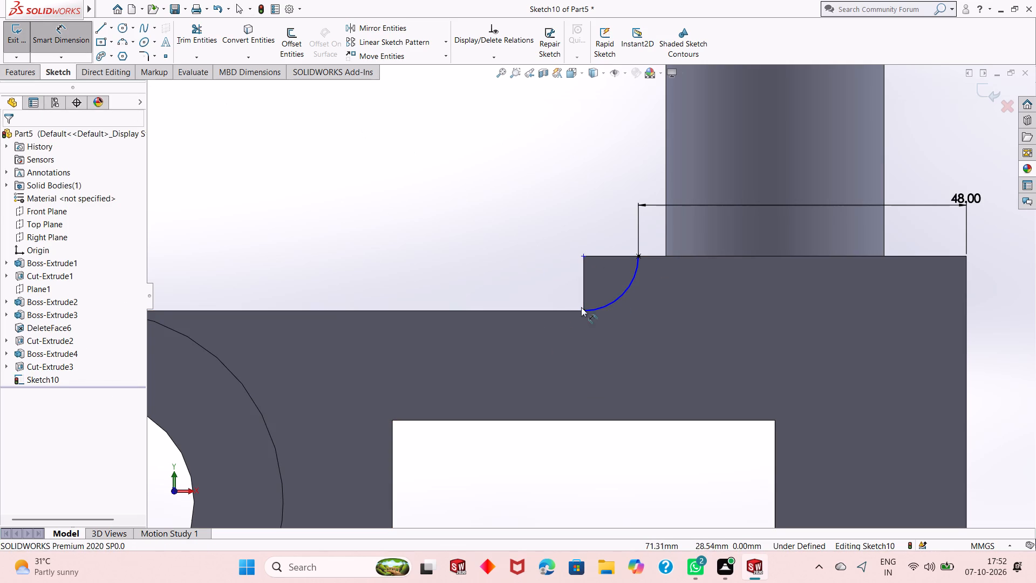
left_click(603, 304)
left_click(650, 456)
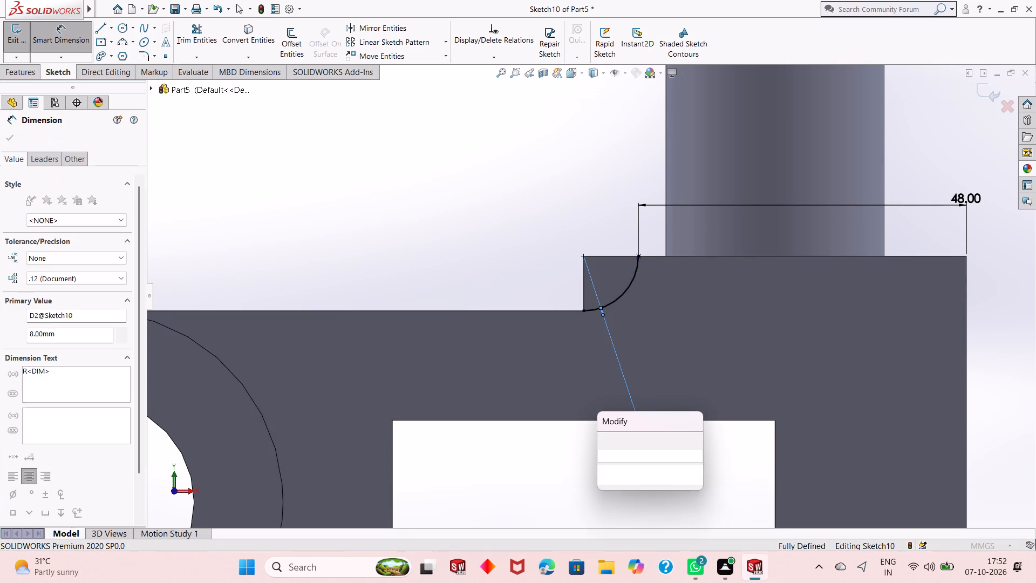
key("Return")
right_click(474, 226)
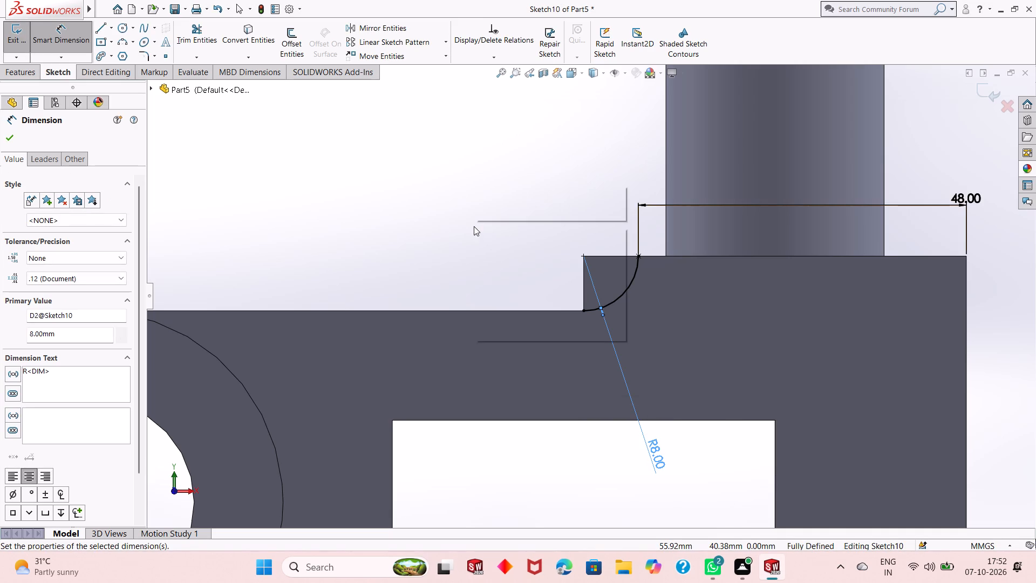
left_click(489, 265)
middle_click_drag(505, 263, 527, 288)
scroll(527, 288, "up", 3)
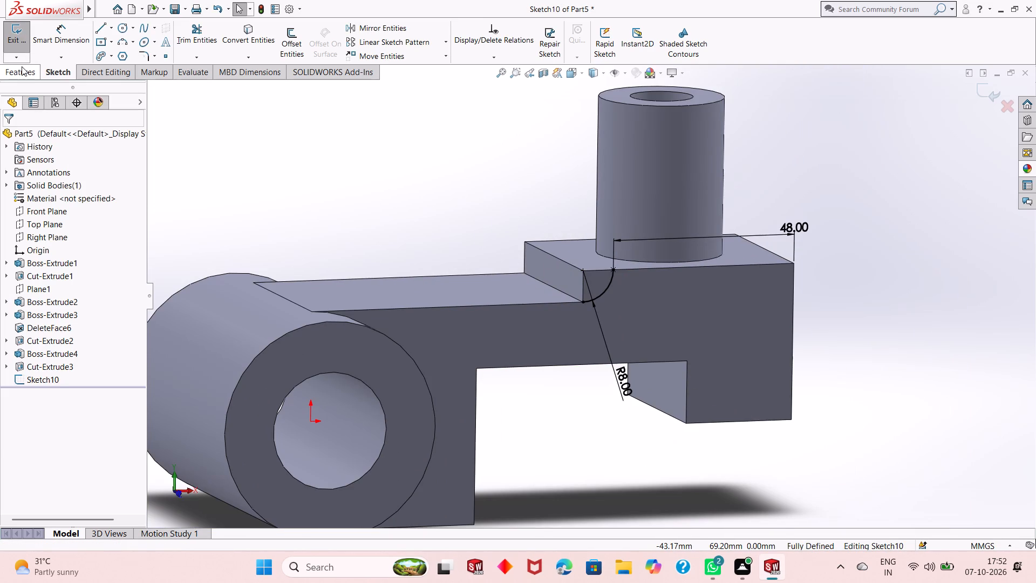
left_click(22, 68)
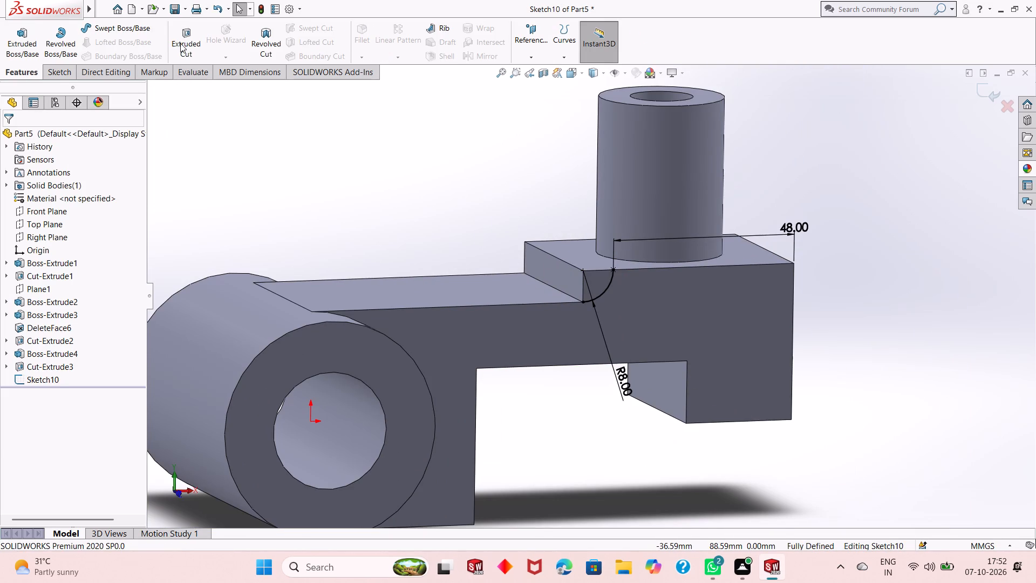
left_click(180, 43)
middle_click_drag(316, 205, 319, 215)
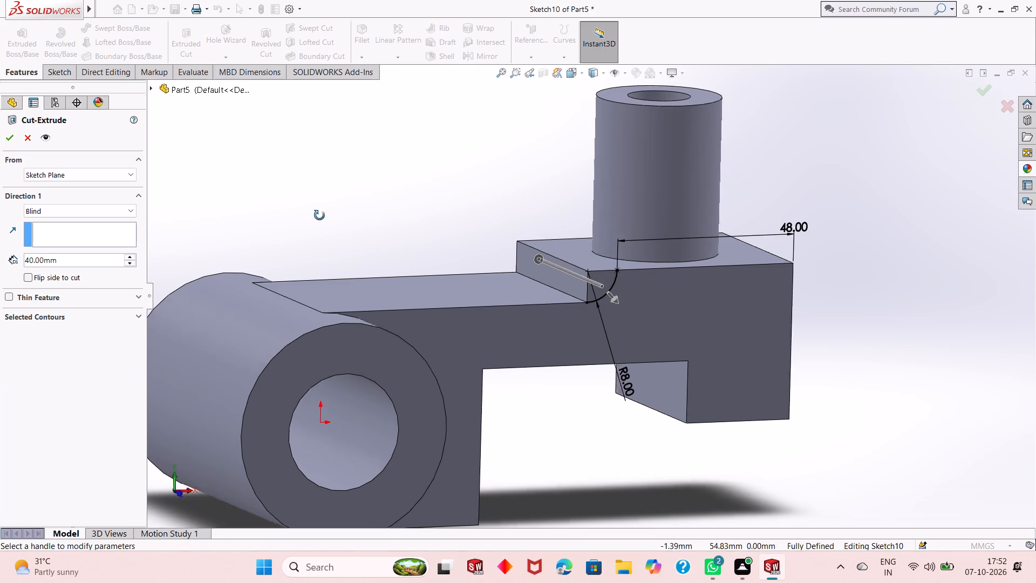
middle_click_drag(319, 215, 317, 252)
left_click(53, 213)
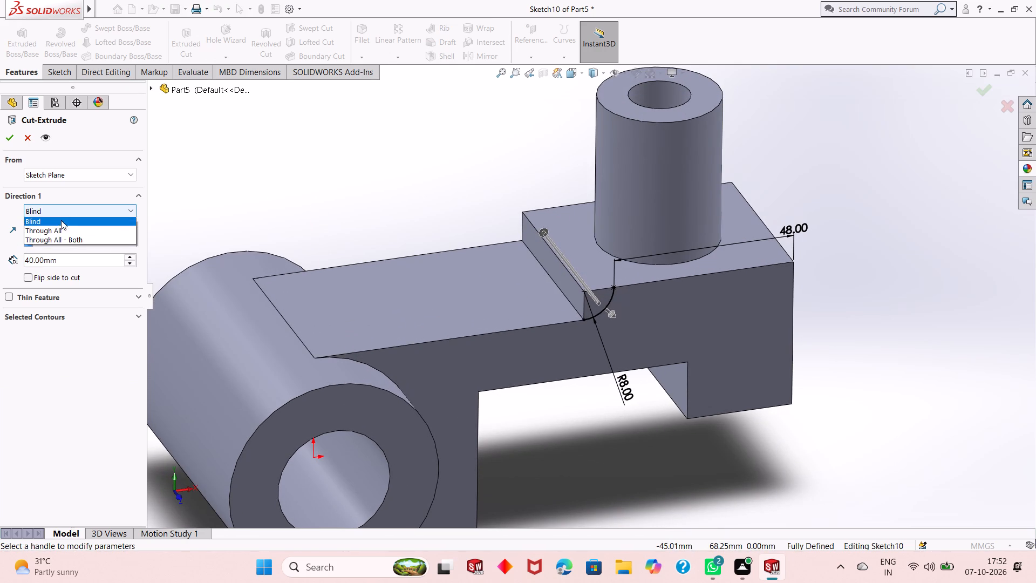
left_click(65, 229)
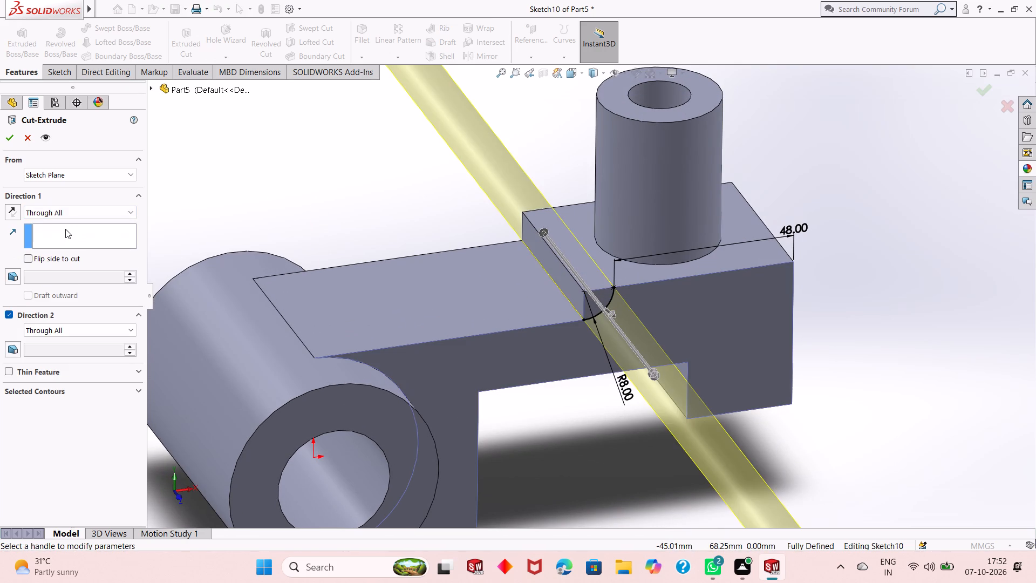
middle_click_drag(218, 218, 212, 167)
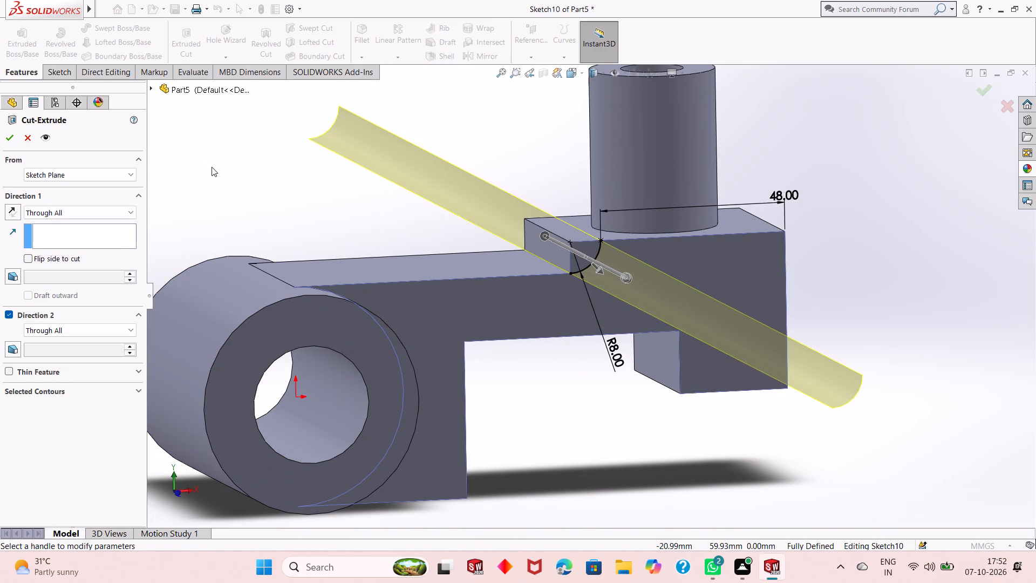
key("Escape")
Close the arc profile with an 8 mm horizontal line and a vertical line meeting at the end block's upper corner.
key("ctrl+8")
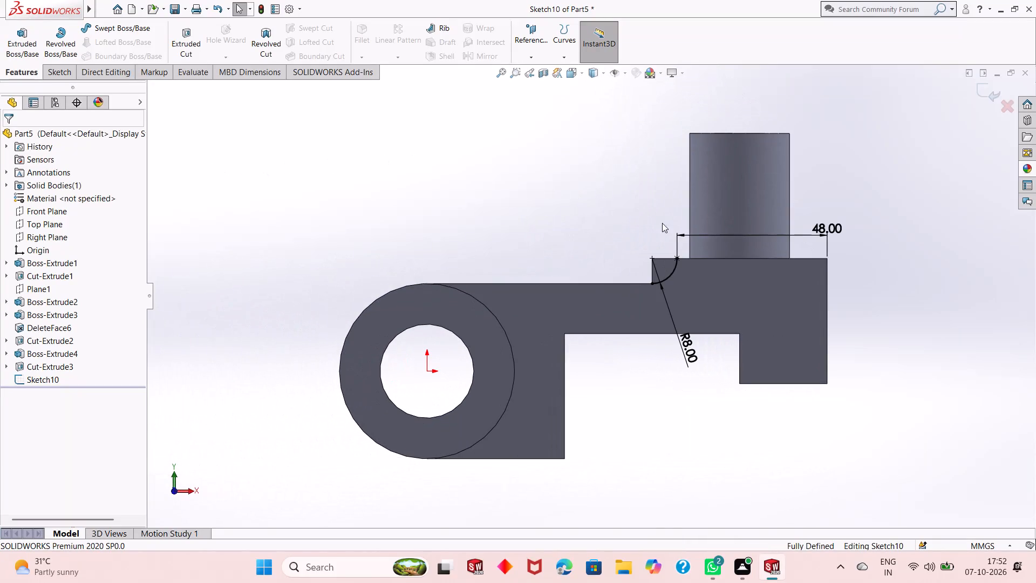
scroll(679, 247, "down", 5)
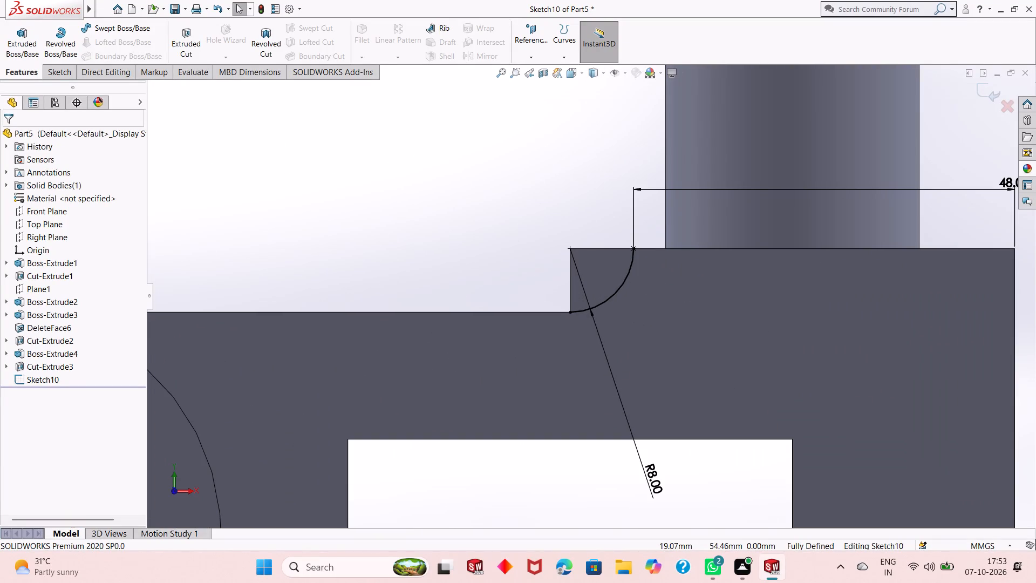
left_click(54, 78)
left_click(99, 25)
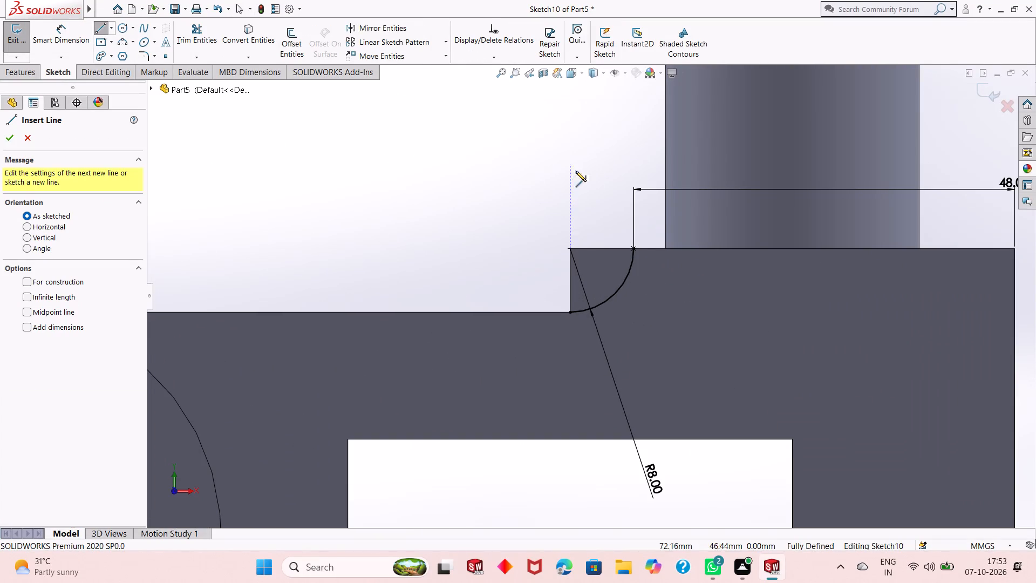
left_click(635, 249)
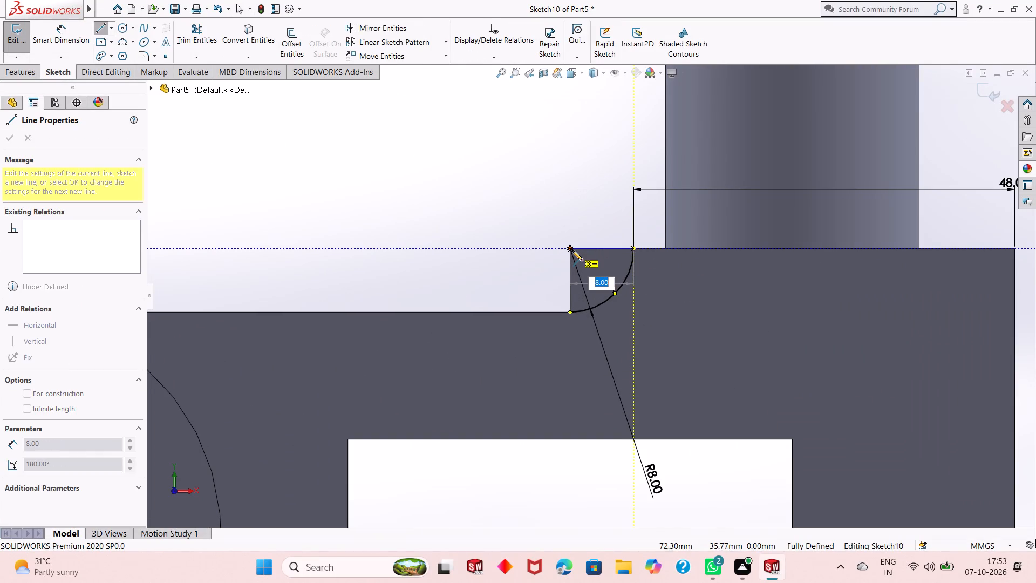
left_click(571, 249)
left_click(591, 280)
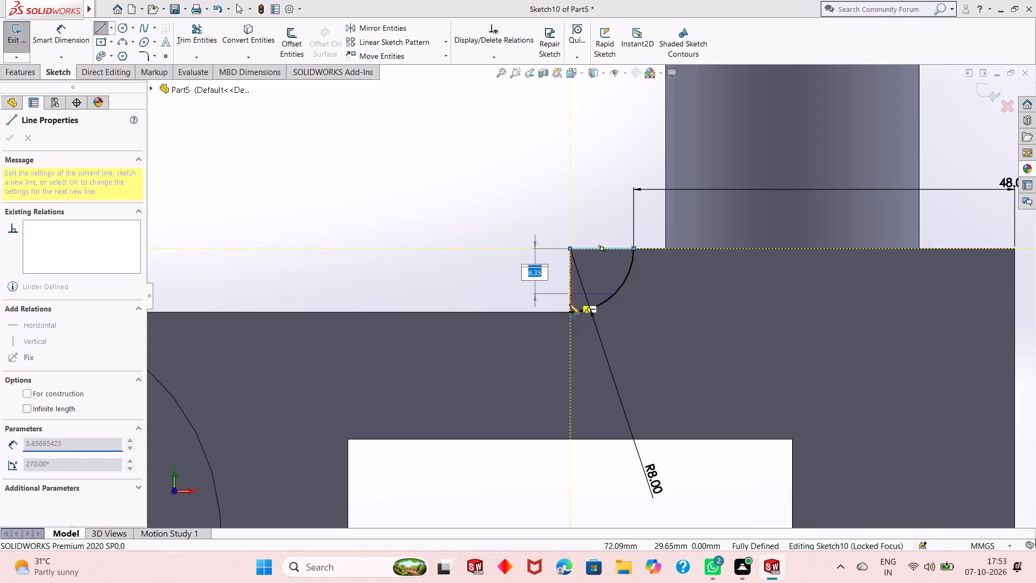
left_click(569, 313)
left_click(589, 280)
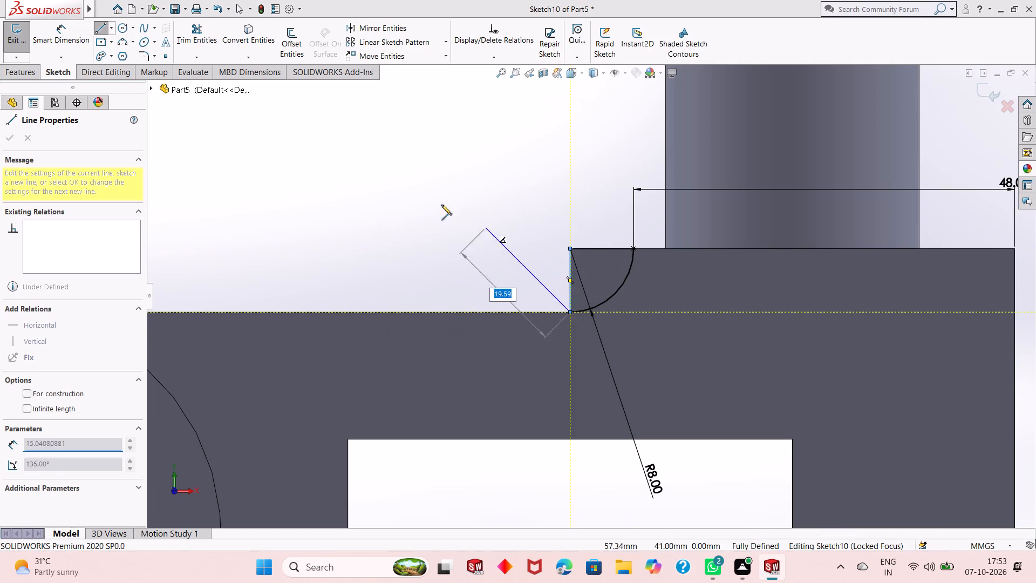
right_click(427, 195)
left_click(447, 205)
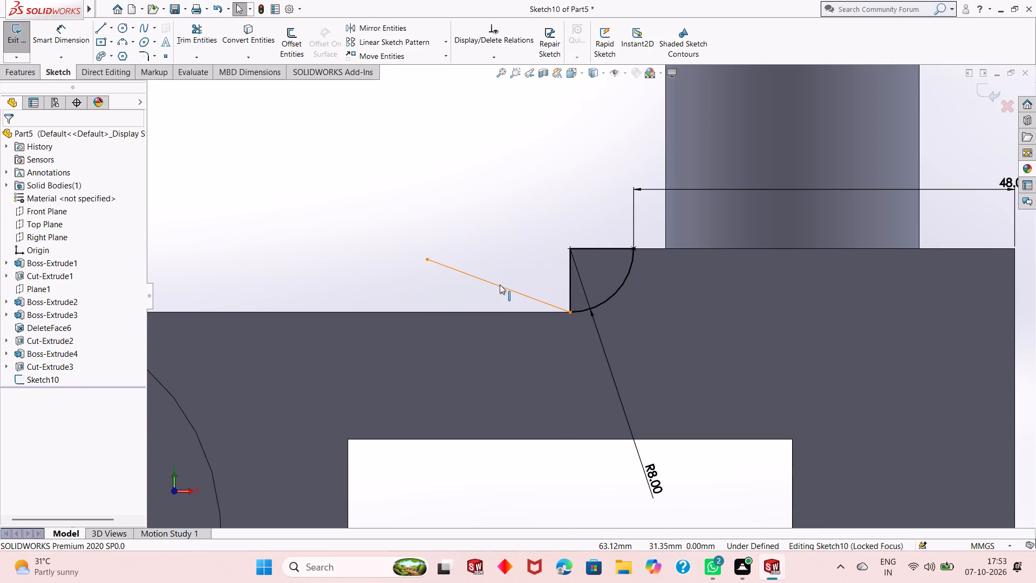
Delete the stray angled line that starts at the arc's lower end.
left_click(500, 284)
right_click(470, 188)
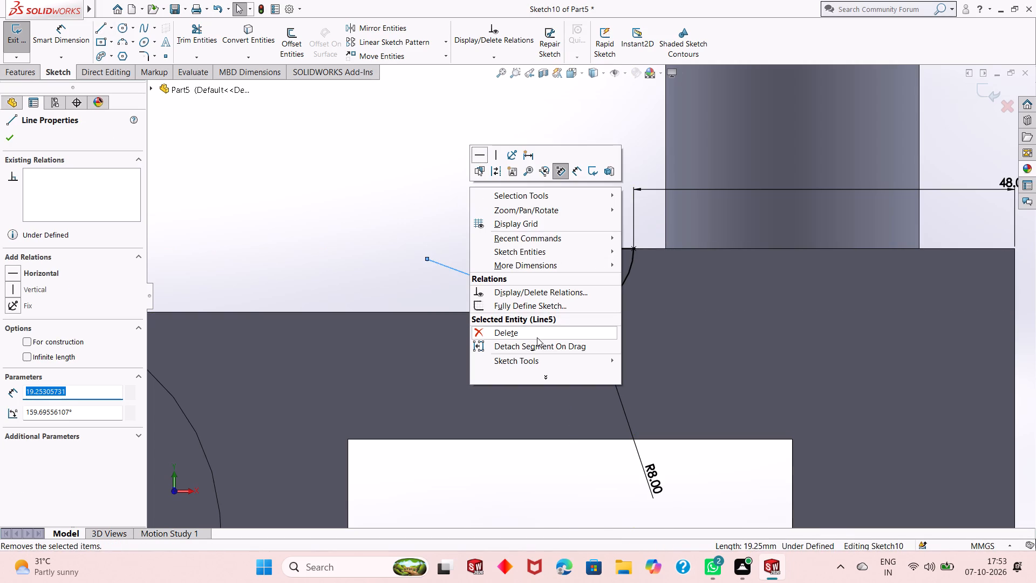
left_click(537, 334)
Cut-extrude the closed quarter-circle profile Through All in one direction across the end block's corner.
scroll(575, 276, "up", 2)
middle_click_drag(543, 248, 556, 231)
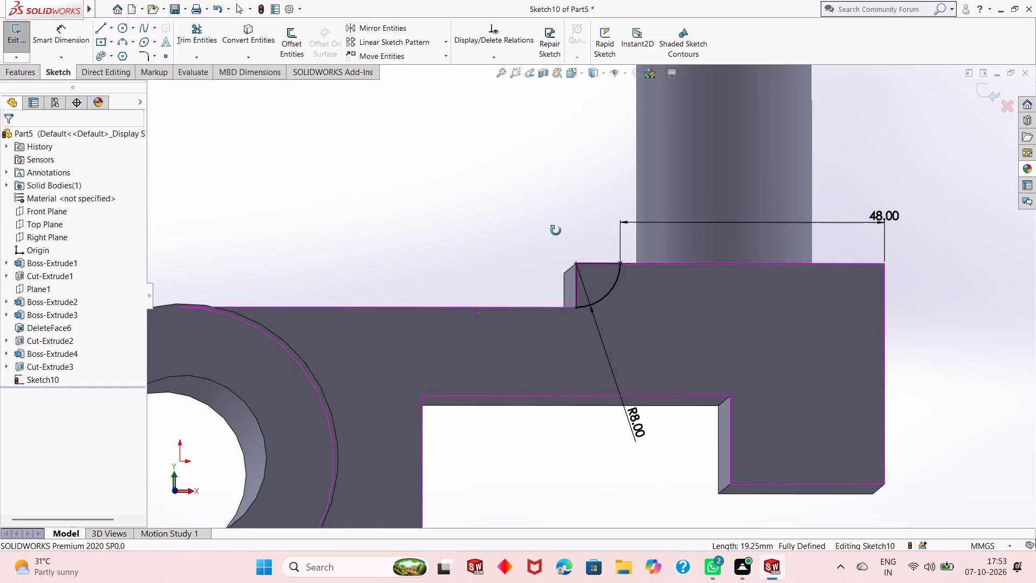
middle_click_drag(556, 231, 564, 274)
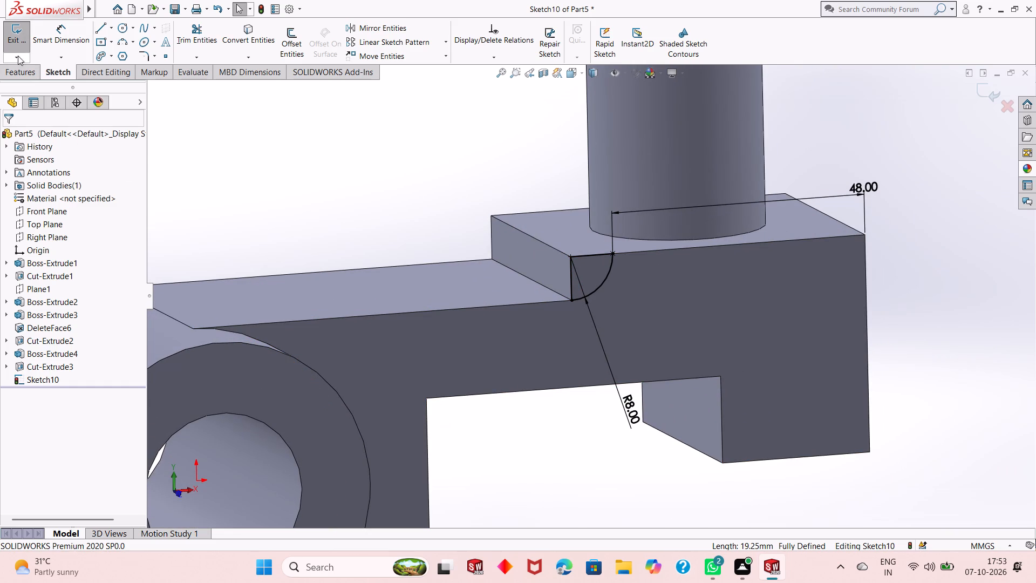
left_click(16, 74)
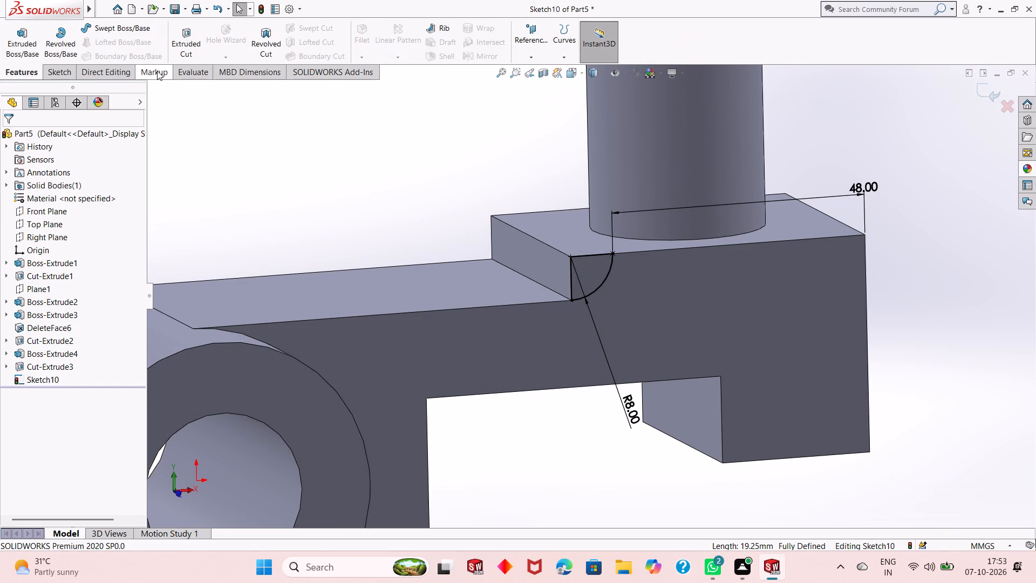
left_click(176, 42)
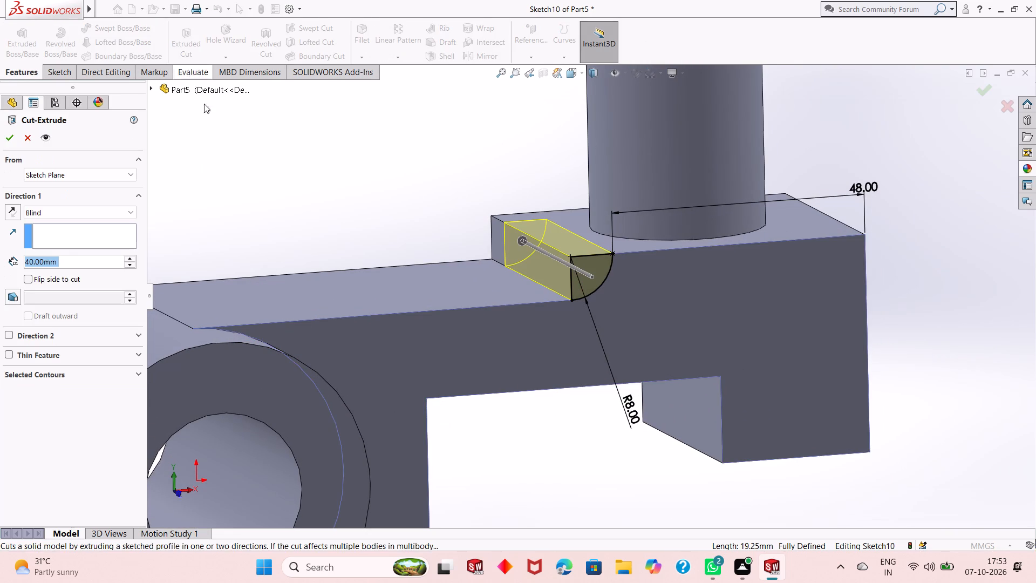
left_click(106, 213)
left_click(106, 229)
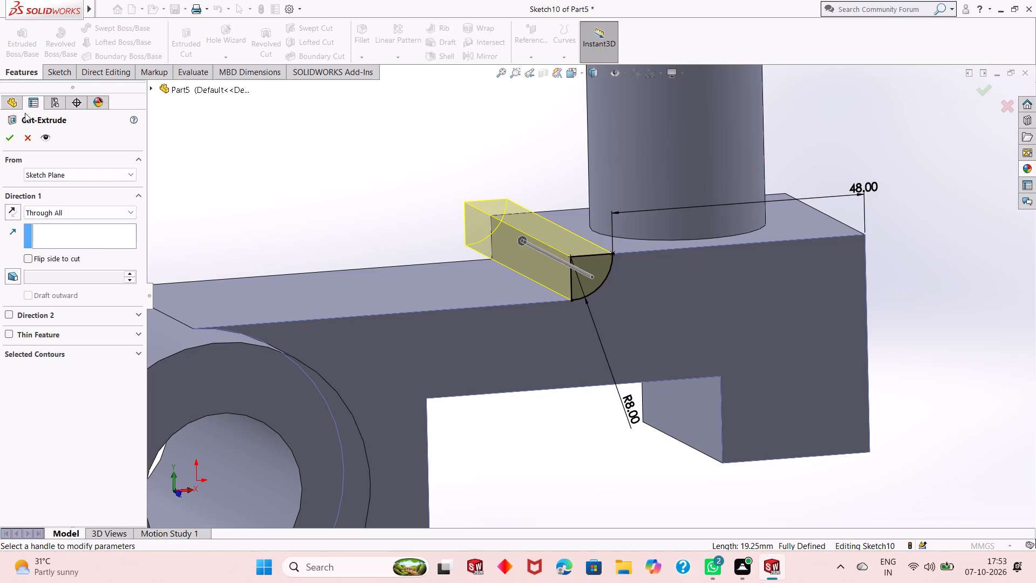
left_click(13, 137)
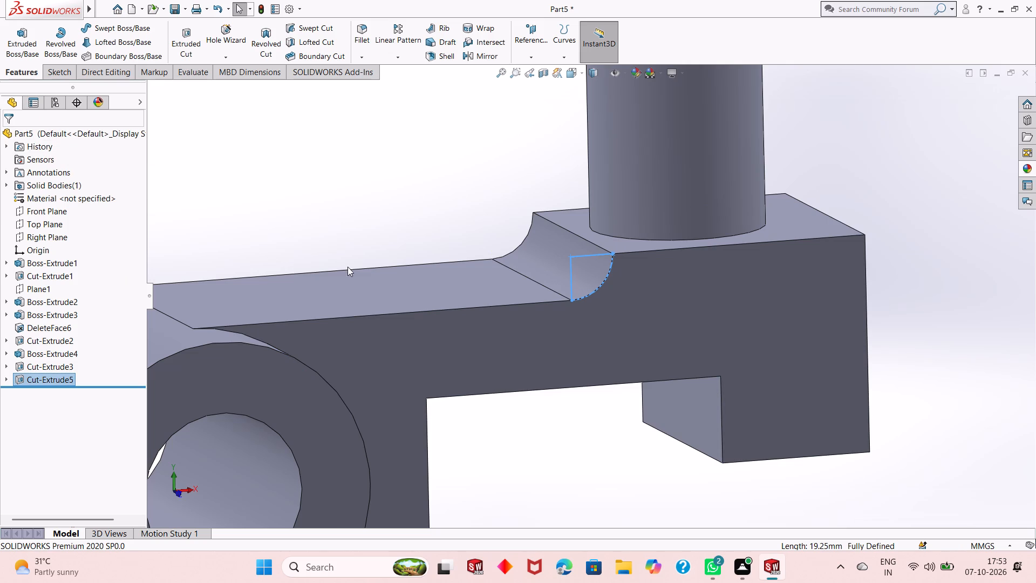
left_click(380, 195)
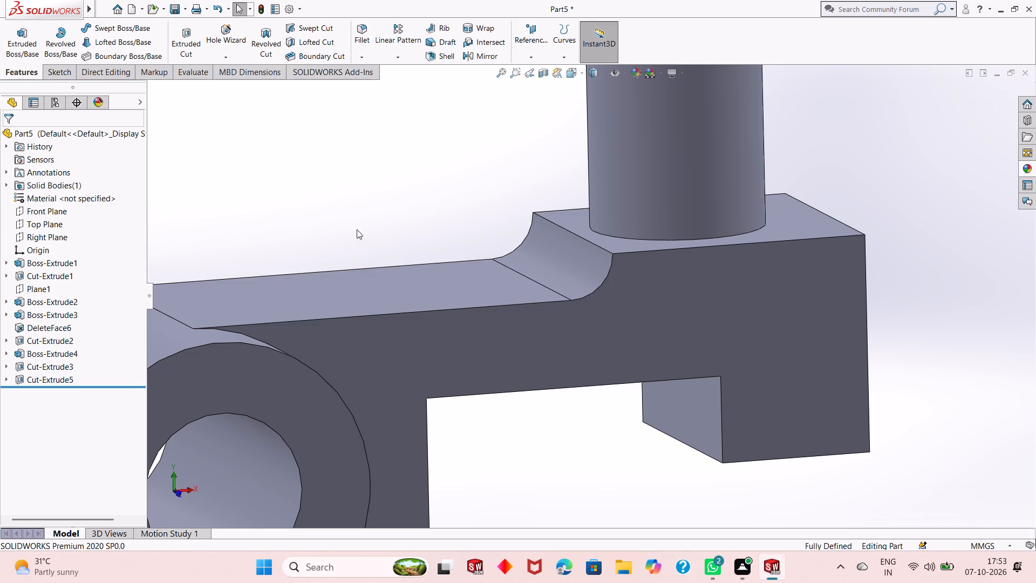
Start a sketch on the arm's flat top face and view it normal to the face.
scroll(428, 257, "up", 2)
middle_click_drag(492, 269, 481, 273)
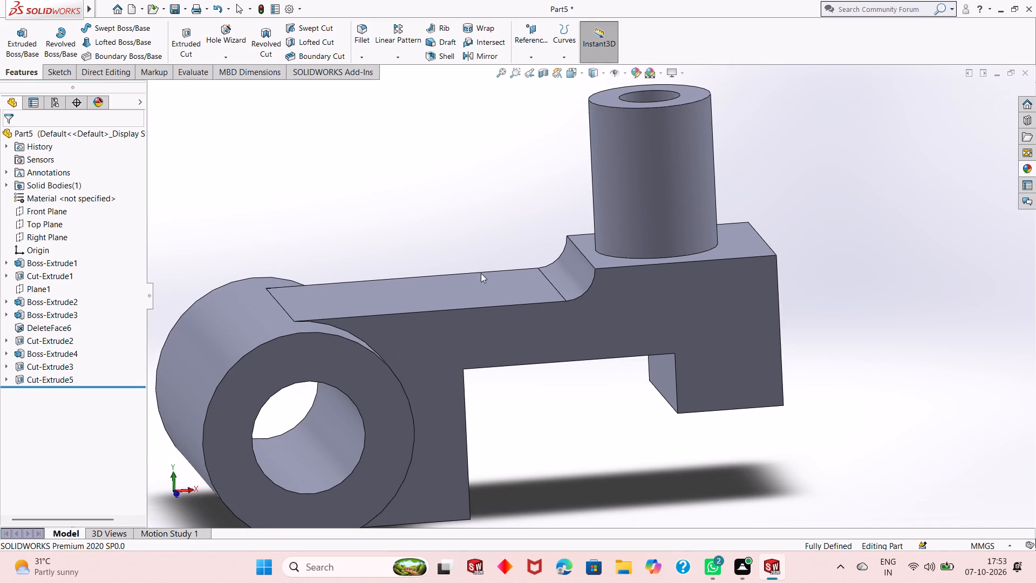
left_click(472, 295)
left_click(516, 268)
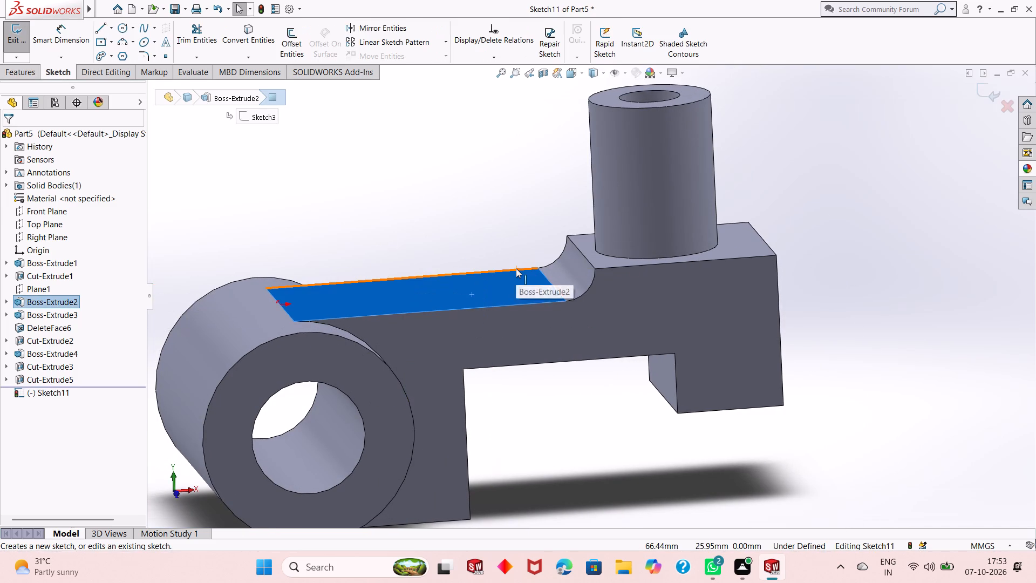
key("ctrl+8")
key("Escape")
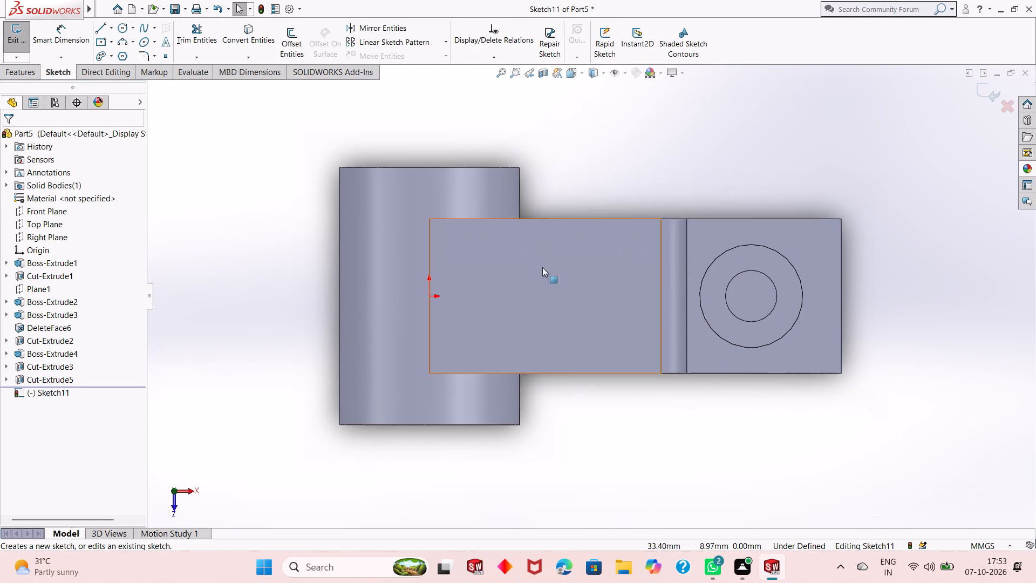
scroll(553, 273, "down", 1)
scroll(549, 272, "up", 2)
scroll(621, 279, "down", 1)
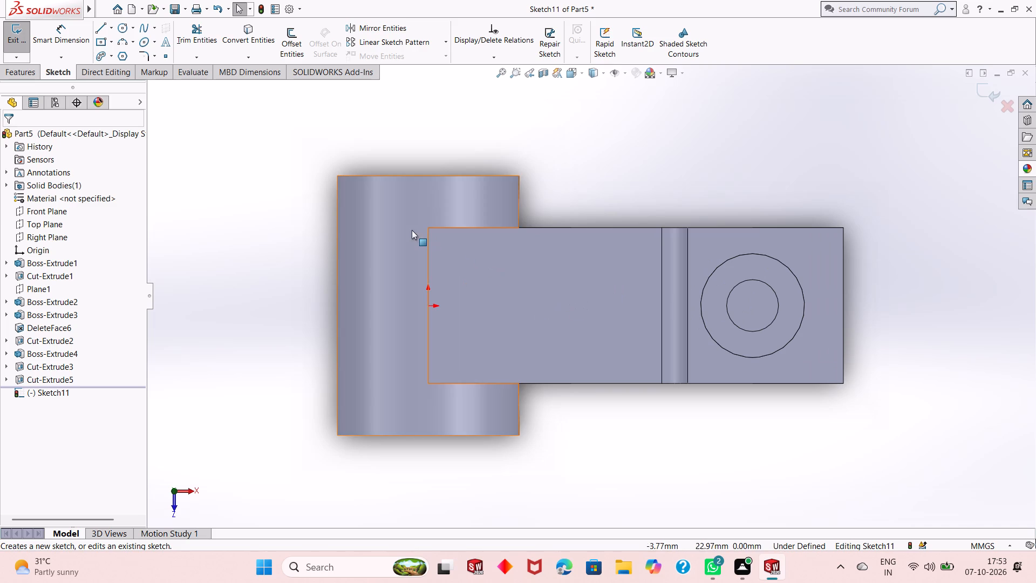
Draw a corner rectangle about 17 mm wide spanning from the bored cylinder onto the arm, around the origin.
left_click(112, 46)
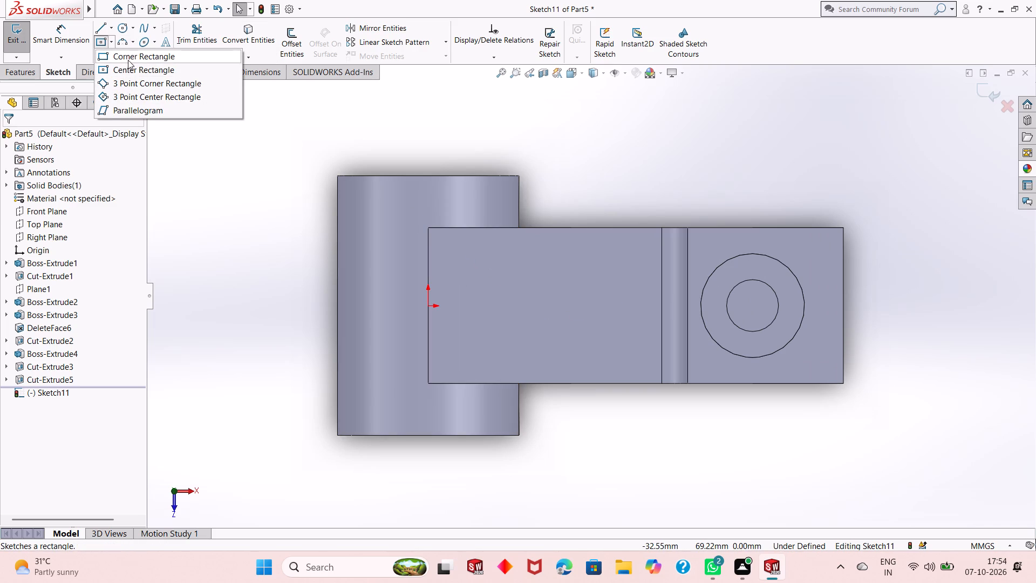
left_click(128, 60)
left_click(345, 276)
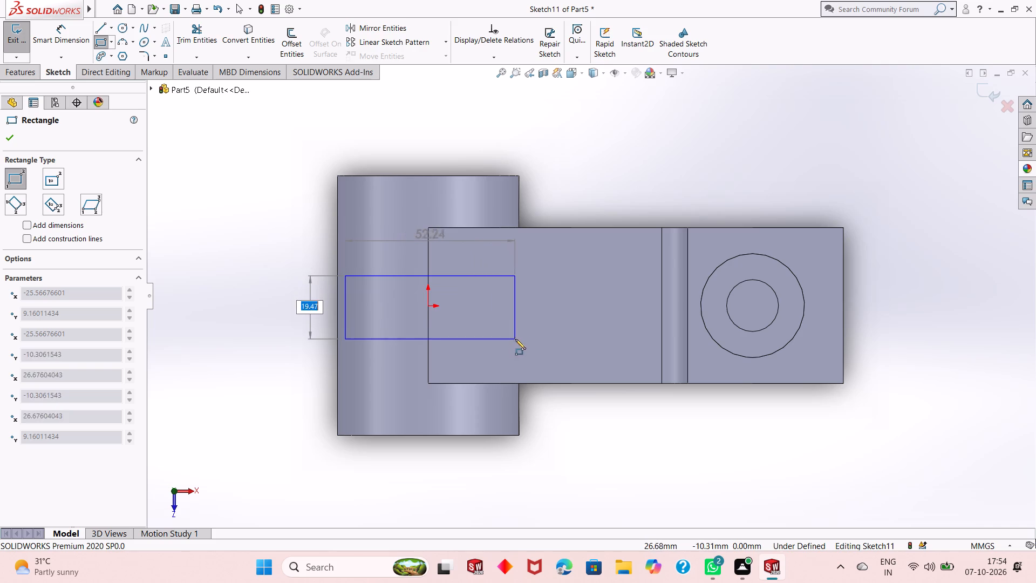
left_click(529, 333)
right_click(171, 239)
left_click(193, 245)
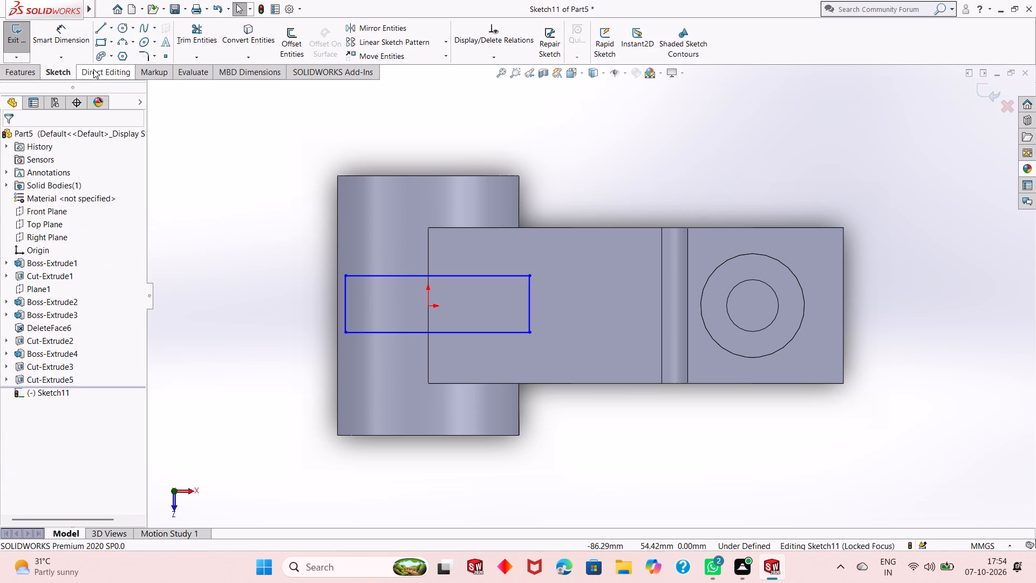
Dimension the rectangle's short side at the cylinder end, entering 28 mm first and correcting it to 16 mm.
left_click(58, 36)
left_click(346, 314)
left_click(314, 321)
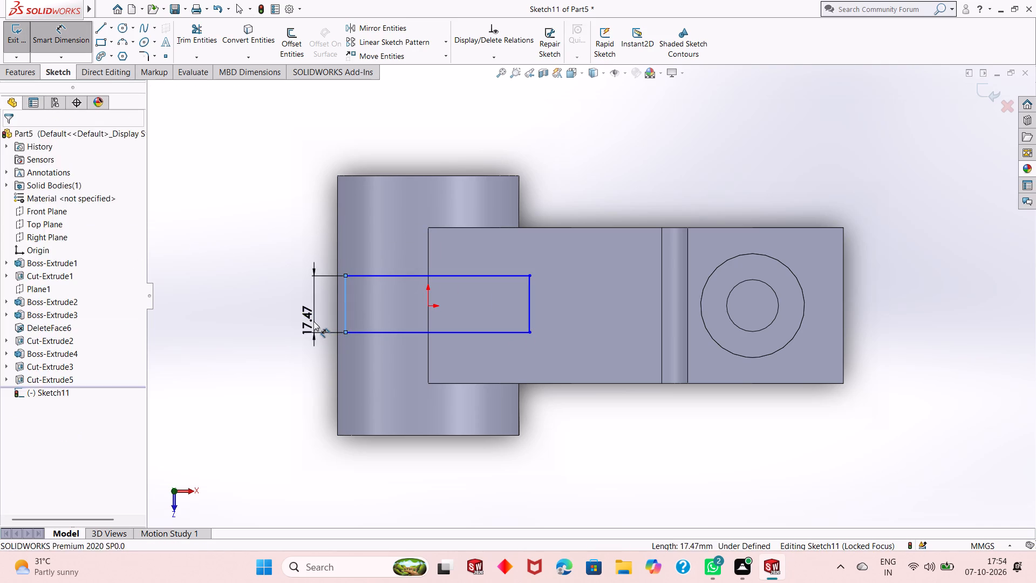
type("28")
key("Return")
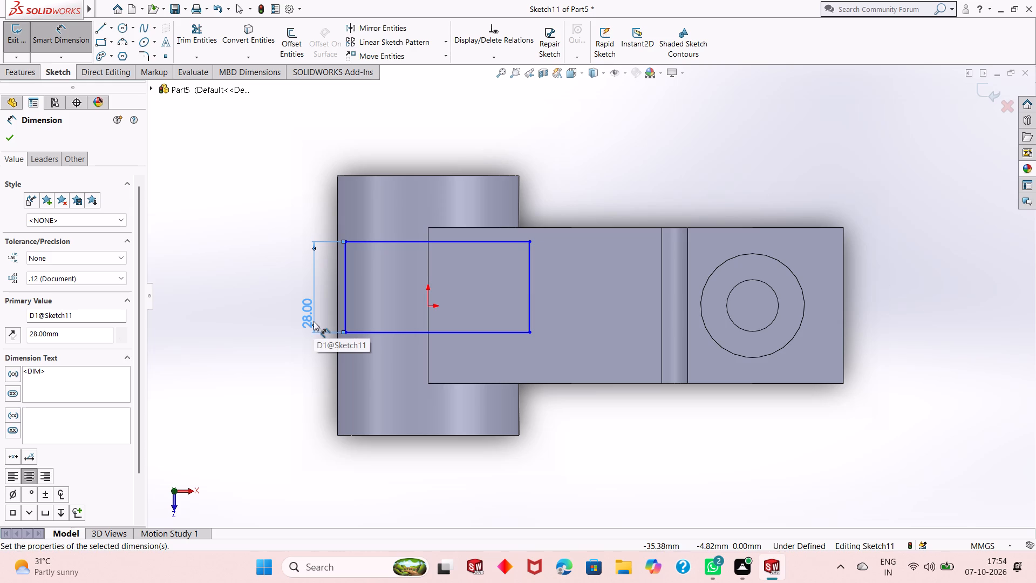
double_click(303, 316)
type("16")
key("Return")
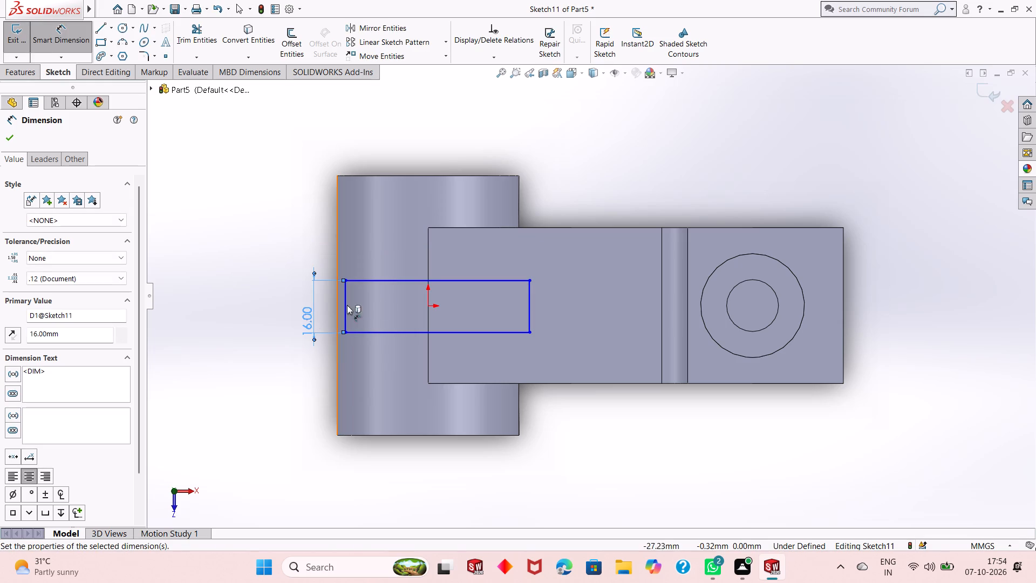
Dimension the perpendicular offset from the origin to the rectangle's upper corner on the arm as 8 mm.
left_click(531, 279)
left_click(427, 308)
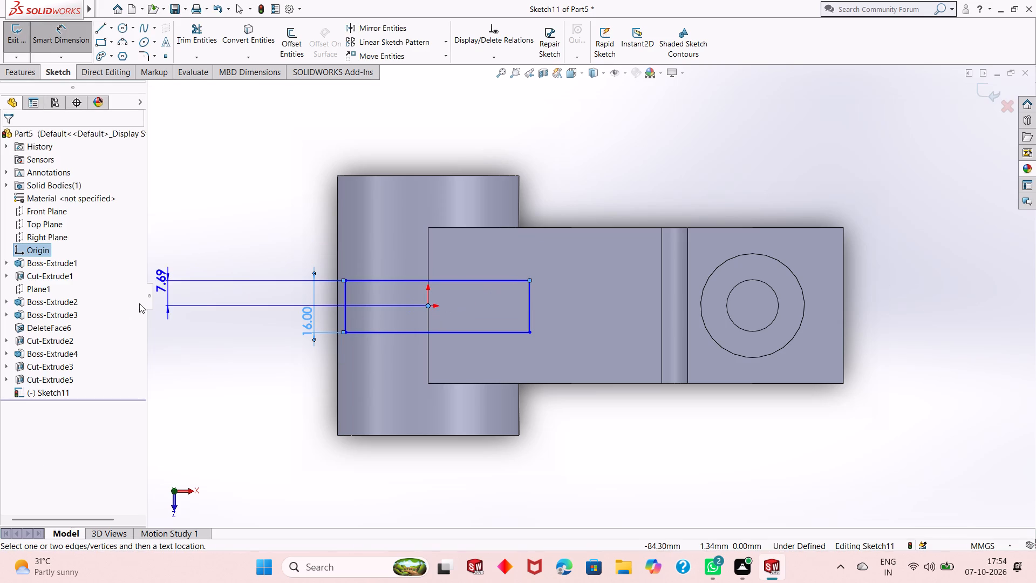
left_click(212, 295)
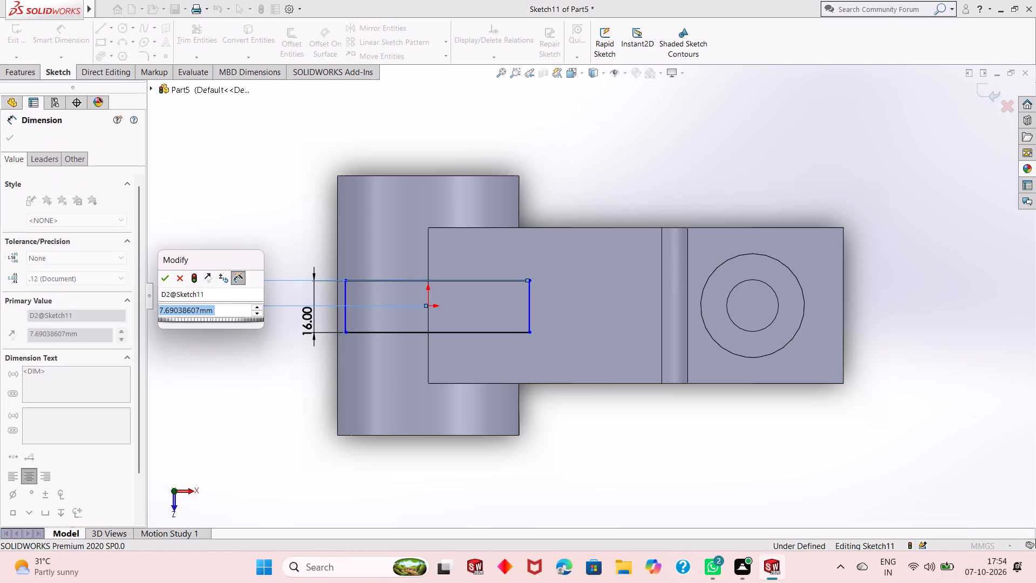
key("8")
key("Return")
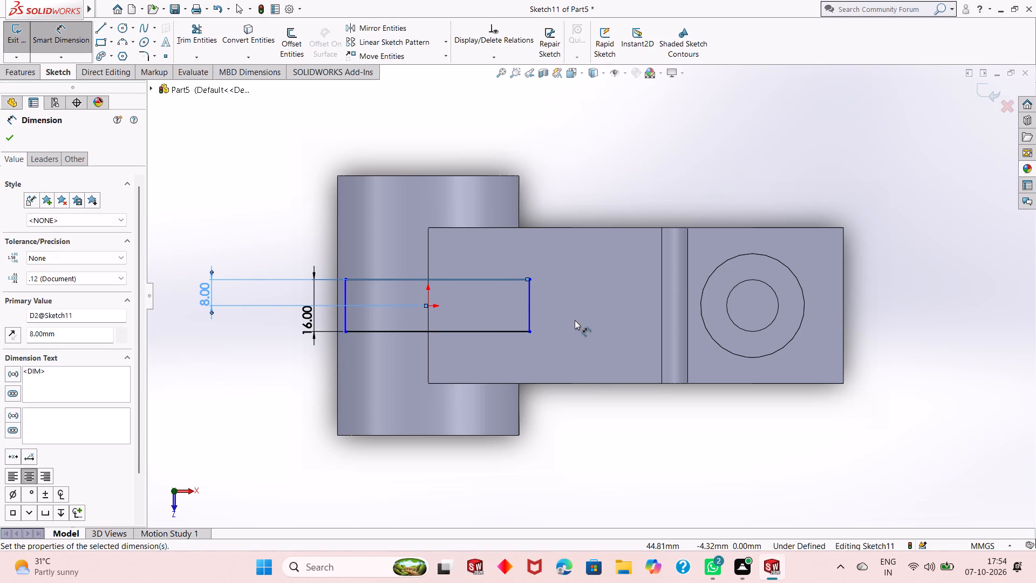
Dimension the distance from the origin to the rectangle's short edge on the arm as 28 mm.
left_click(429, 306)
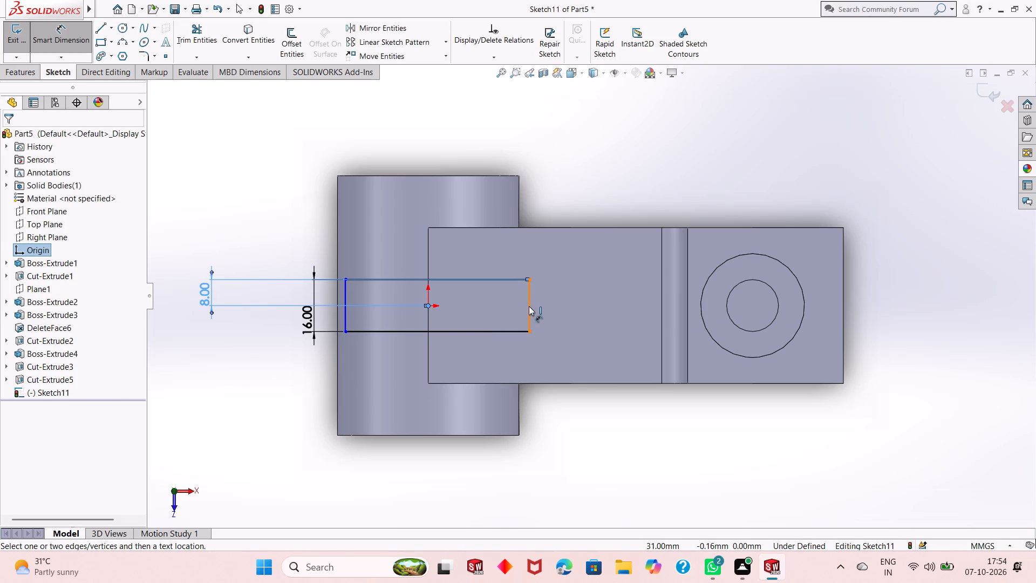
left_click(529, 306)
left_click(501, 138)
type("28")
key("Return")
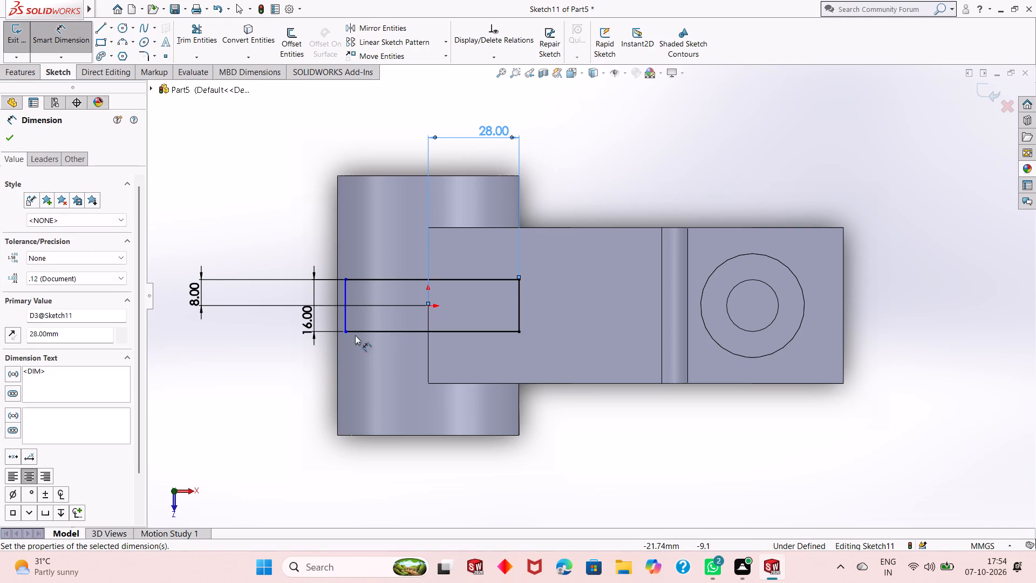
Dimension the rectangle's long side as 60 mm and leave the Smart Dimension command.
left_click(365, 281)
left_click(338, 159)
type("60")
key("Return")
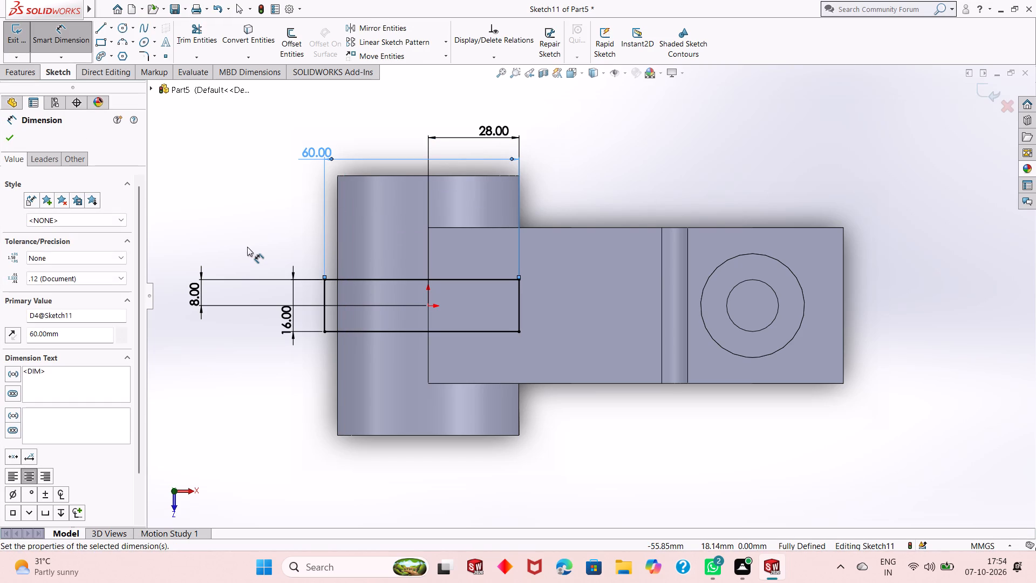
right_click(250, 214)
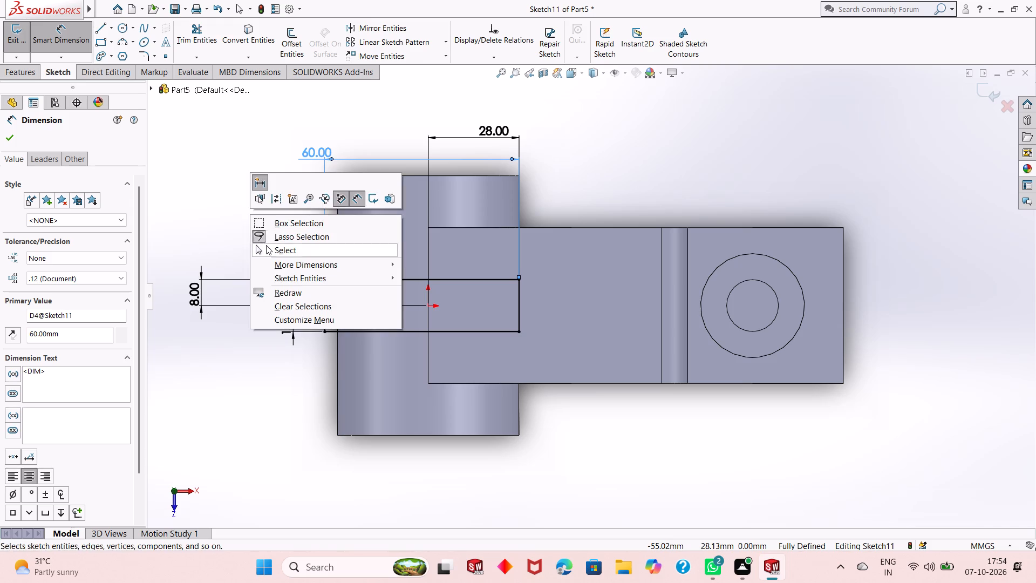
left_click(267, 249)
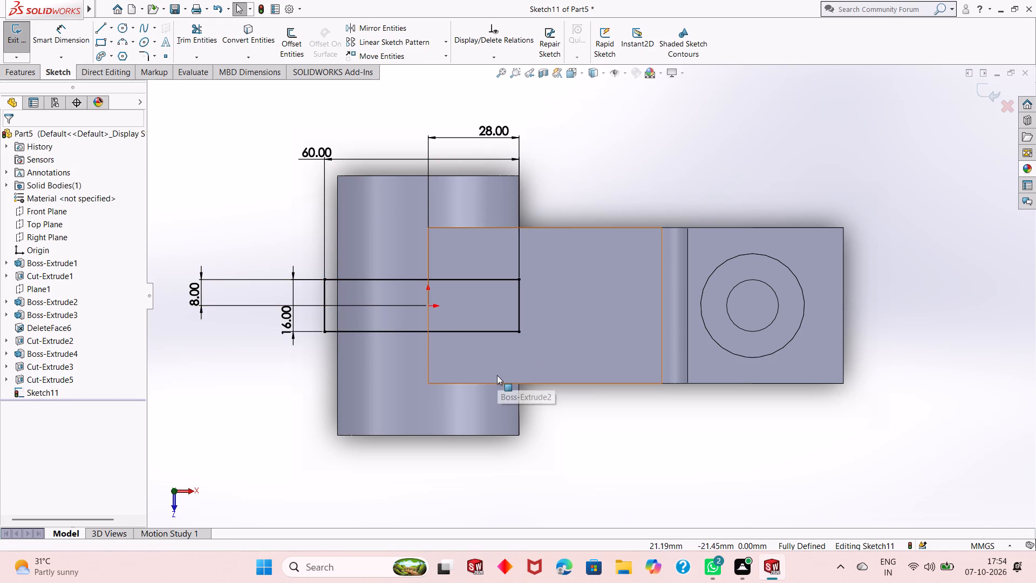
Cut-extrude the 60 × 16 mm rectangle Through All in one direction, slotting the bored cylinder and the adjoining arm.
middle_click_drag(497, 375, 496, 268)
middle_click_drag(503, 395, 502, 375)
scroll(452, 392, "down", 1)
scroll(452, 392, "up", 2)
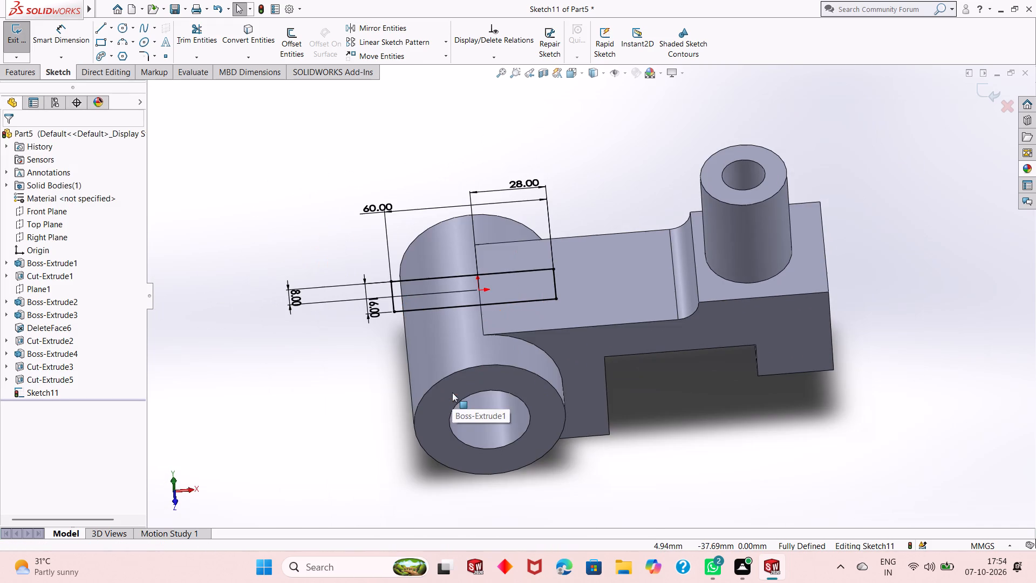
middle_click_drag(476, 336, 480, 296)
scroll(547, 287, "down", 2)
scroll(518, 361, "down", 2)
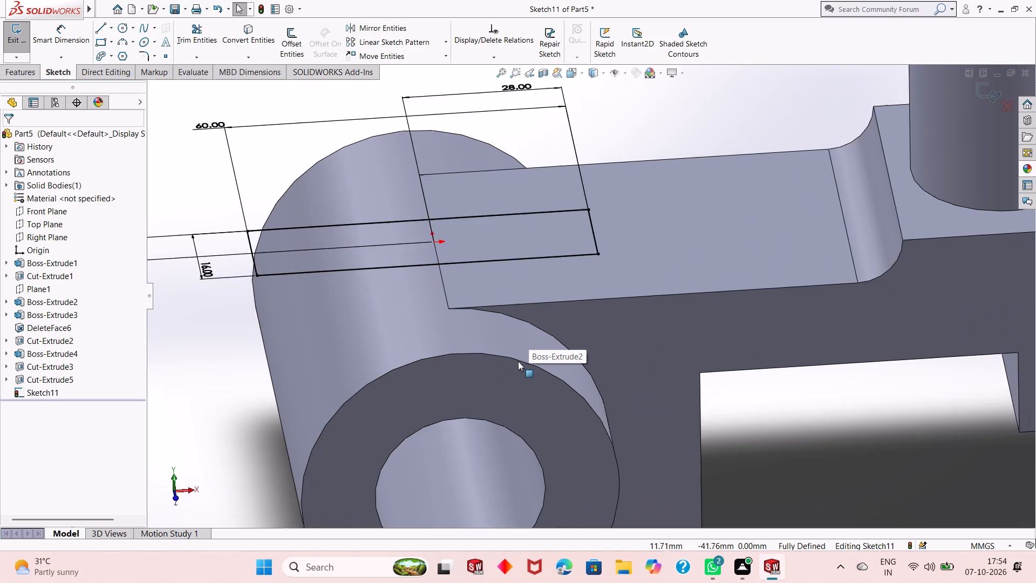
middle_click_drag(514, 374, 507, 349)
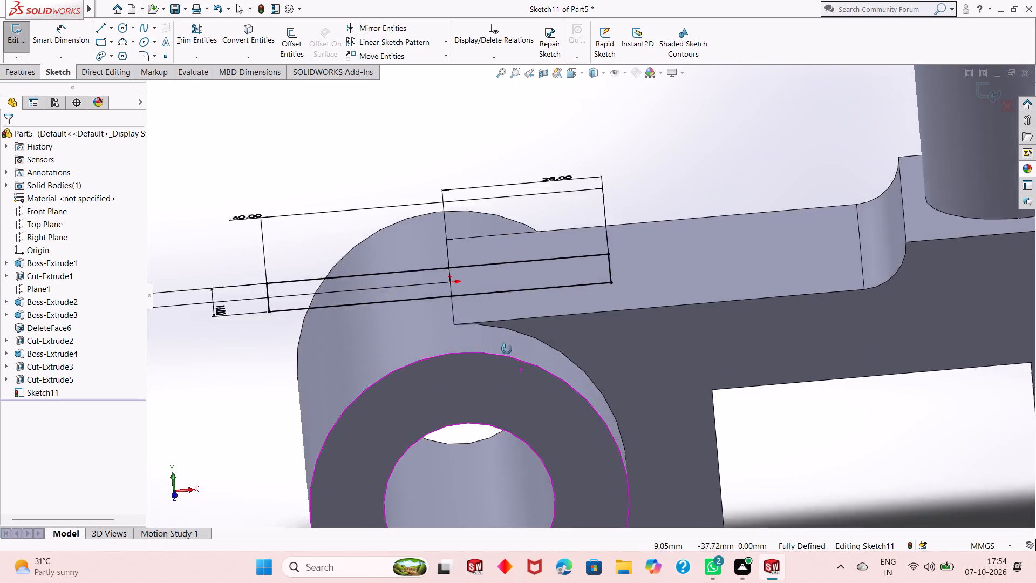
middle_click_drag(507, 349, 502, 374)
scroll(499, 381, "up", 3)
middle_click_drag(499, 377, 506, 319)
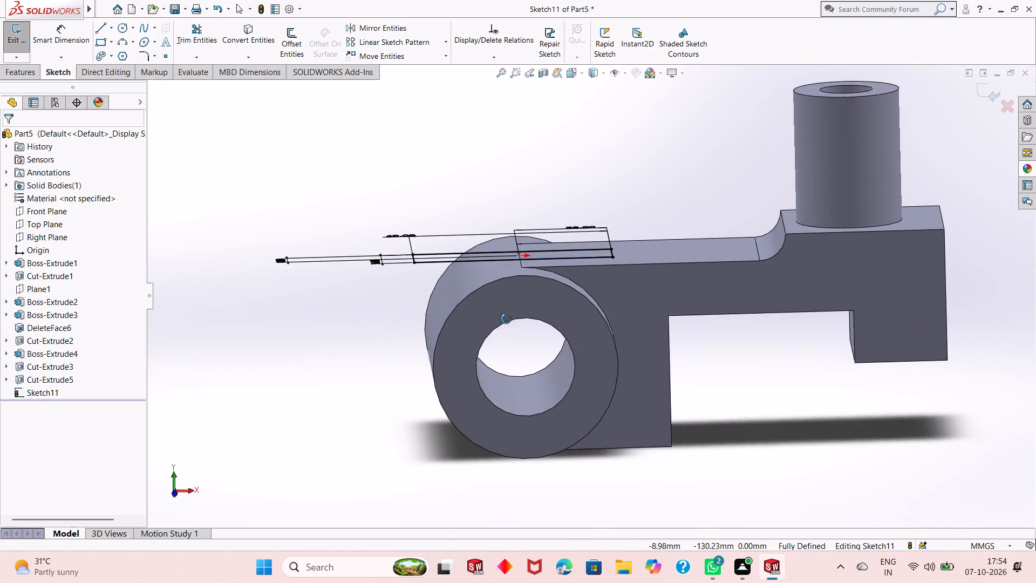
middle_click_drag(506, 319, 506, 345)
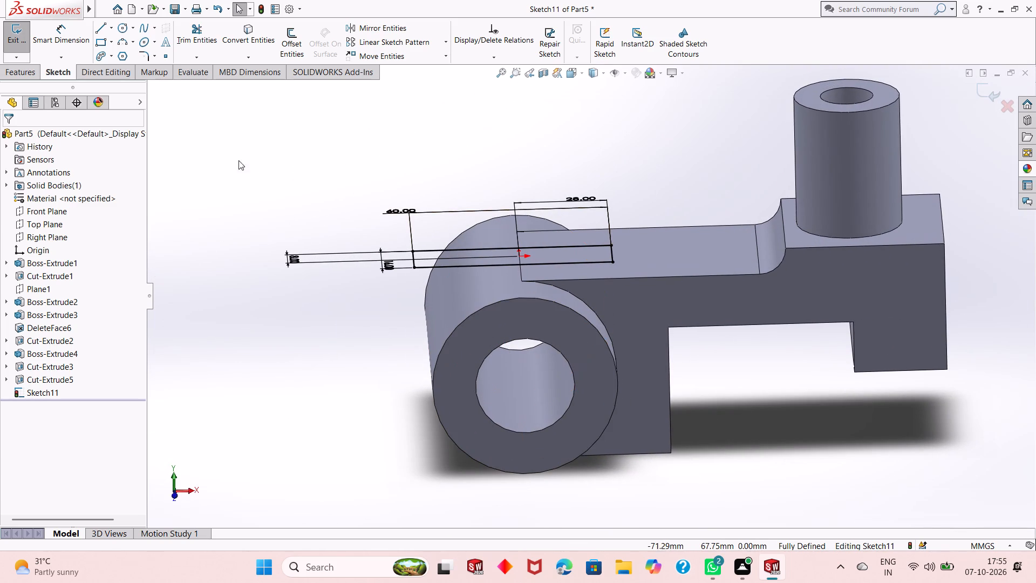
left_click(23, 72)
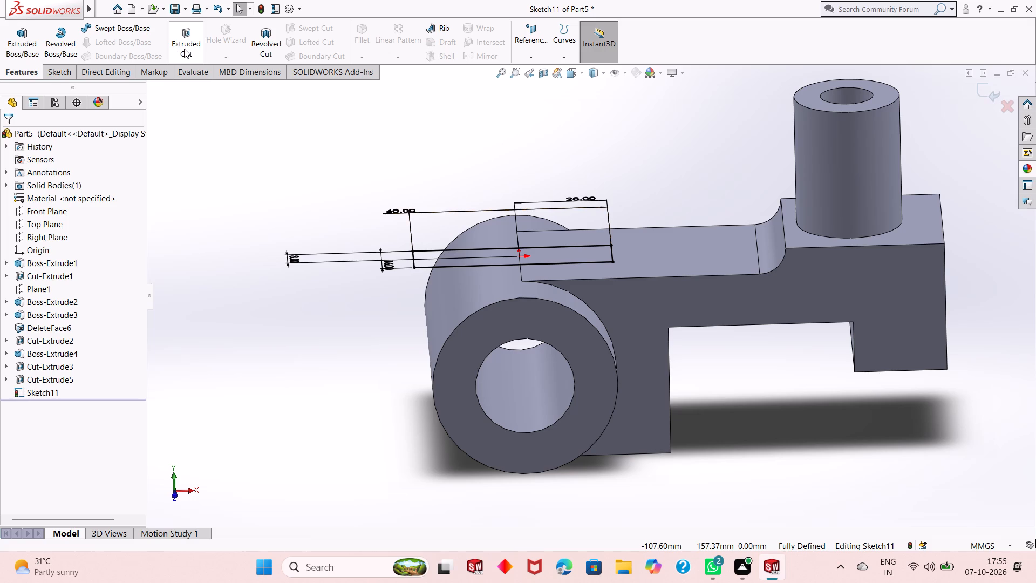
left_click(185, 49)
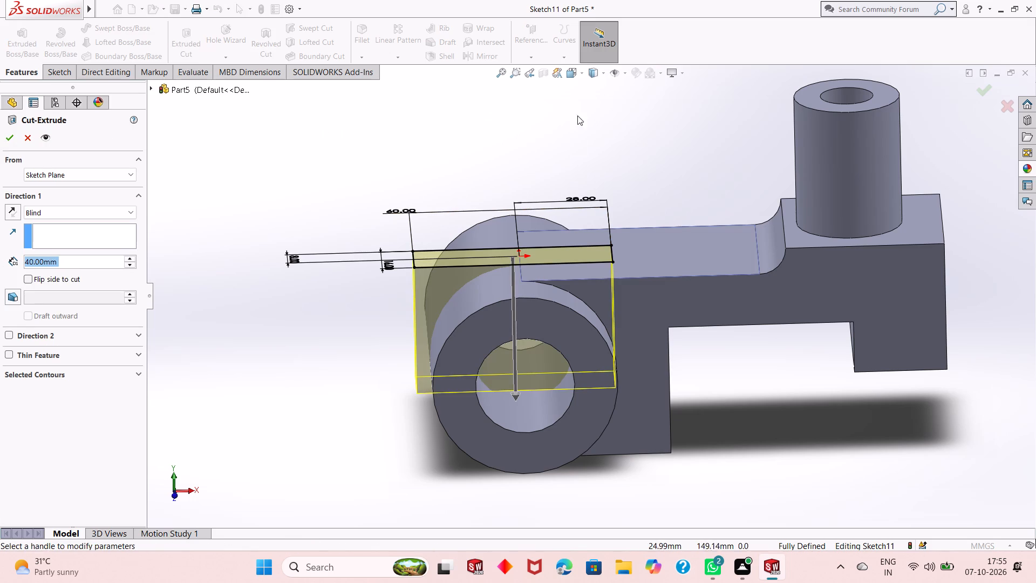
left_click(87, 211)
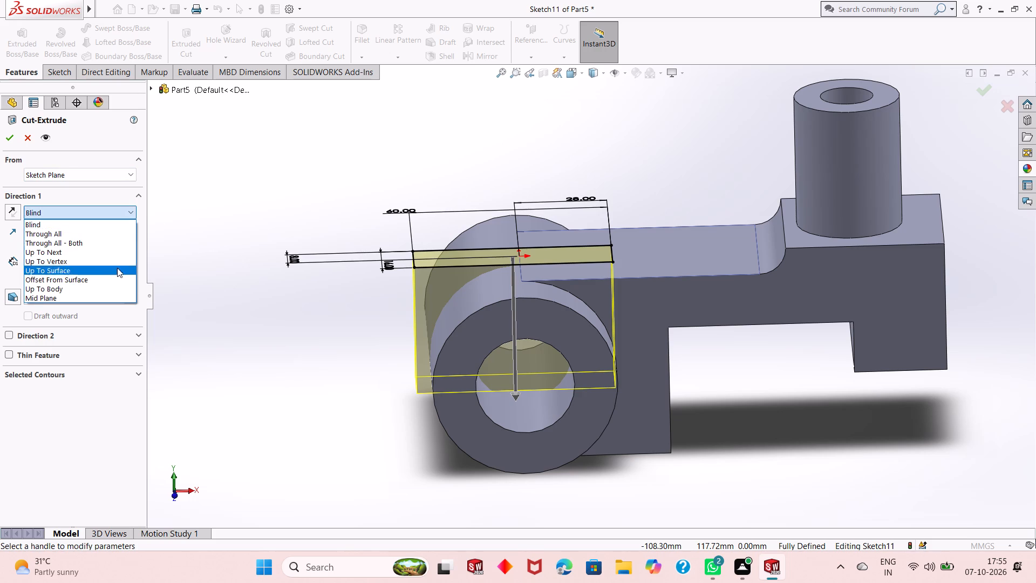
left_click(84, 236)
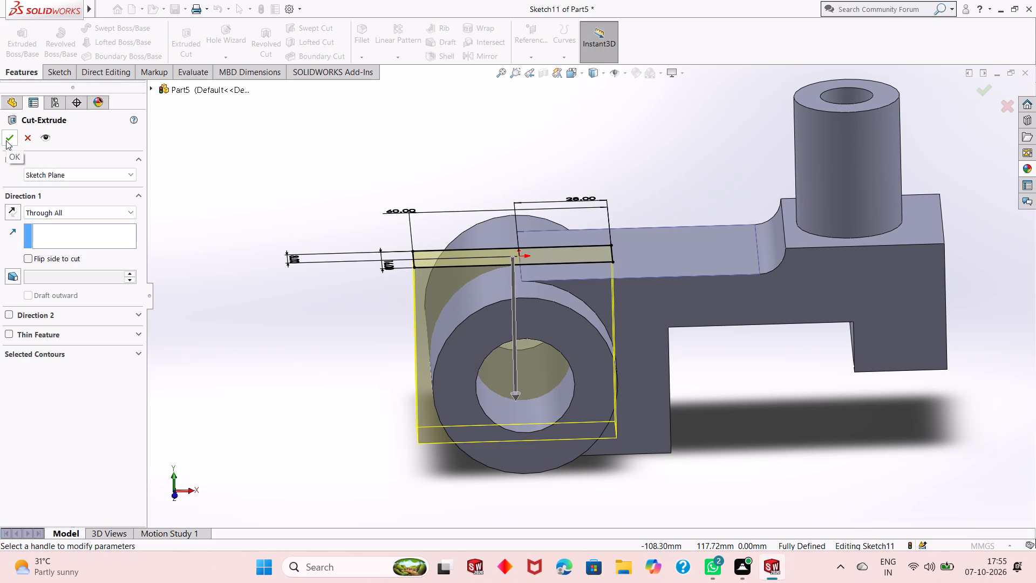
left_click(6, 140)
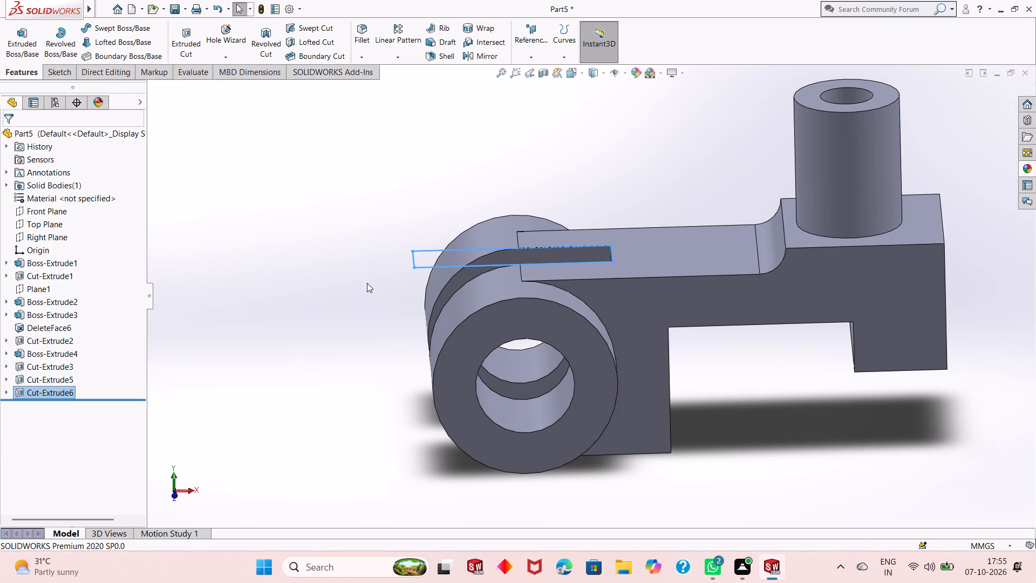
Examine the slotted cylinder, arm and end block from several angles.
left_click(367, 283)
middle_click_drag(451, 279, 556, 239)
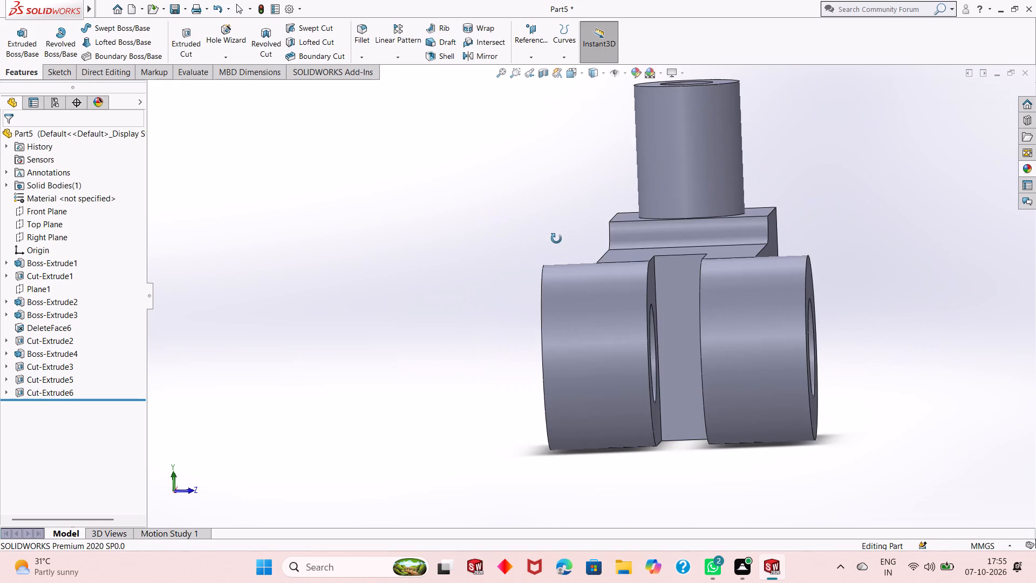
middle_click_drag(556, 239, 411, 304)
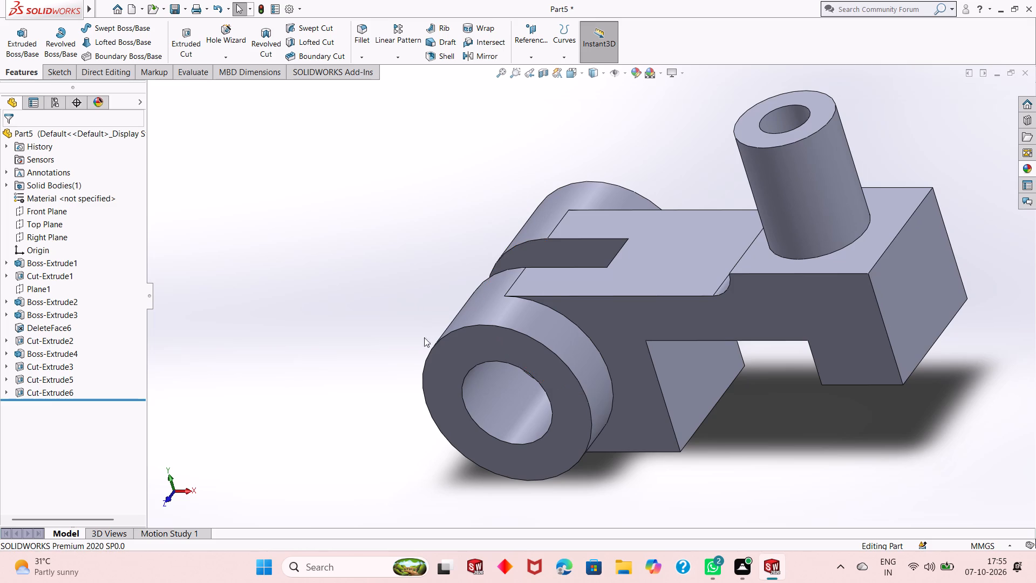
scroll(410, 342, "up", 3)
scroll(764, 237, "down", 3)
scroll(564, 372, "up", 2)
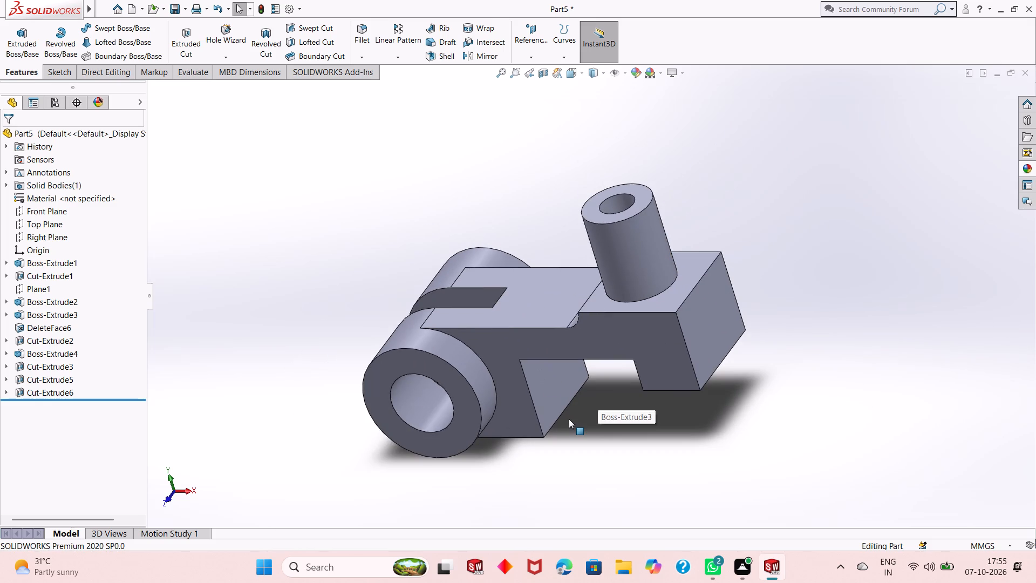
middle_click_drag(569, 419, 711, 326)
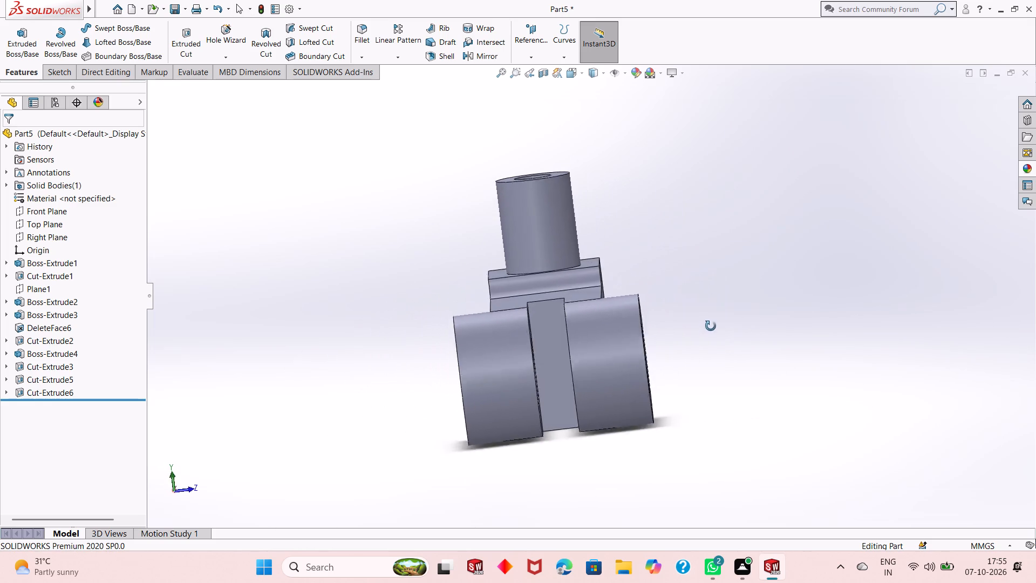
middle_click_drag(711, 326, 685, 252)
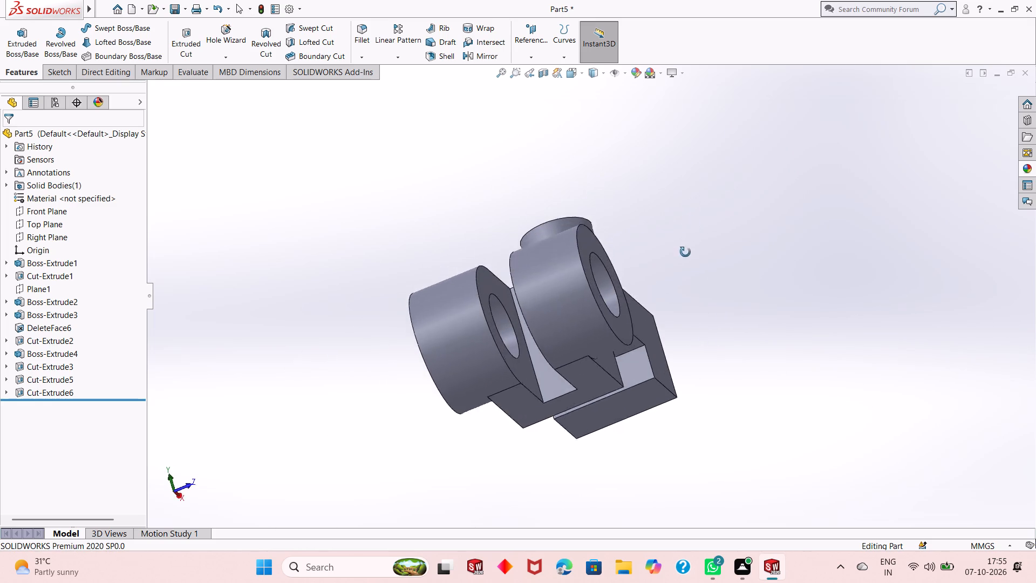
middle_click_drag(685, 252, 665, 348)
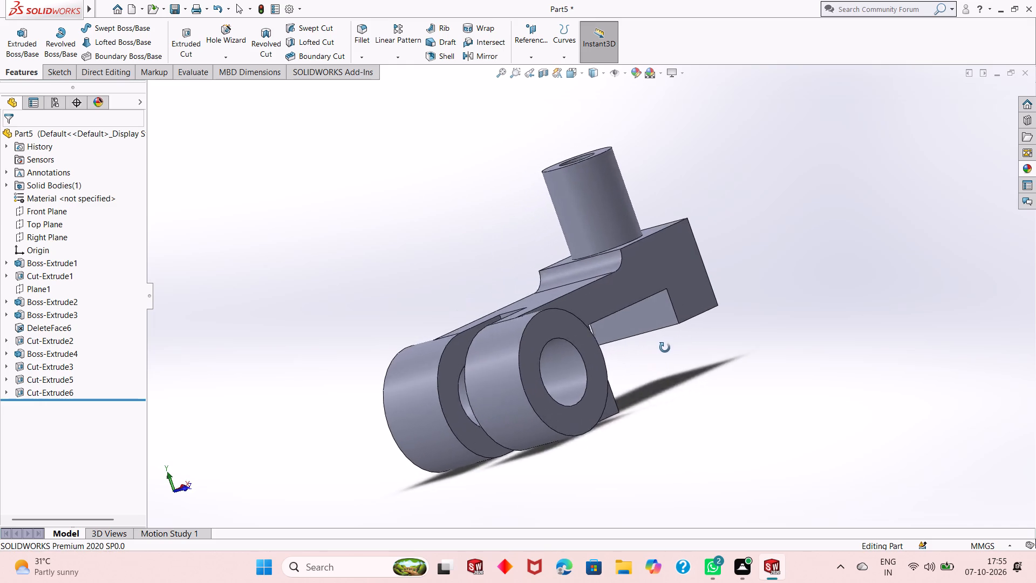
middle_click_drag(665, 348, 619, 431)
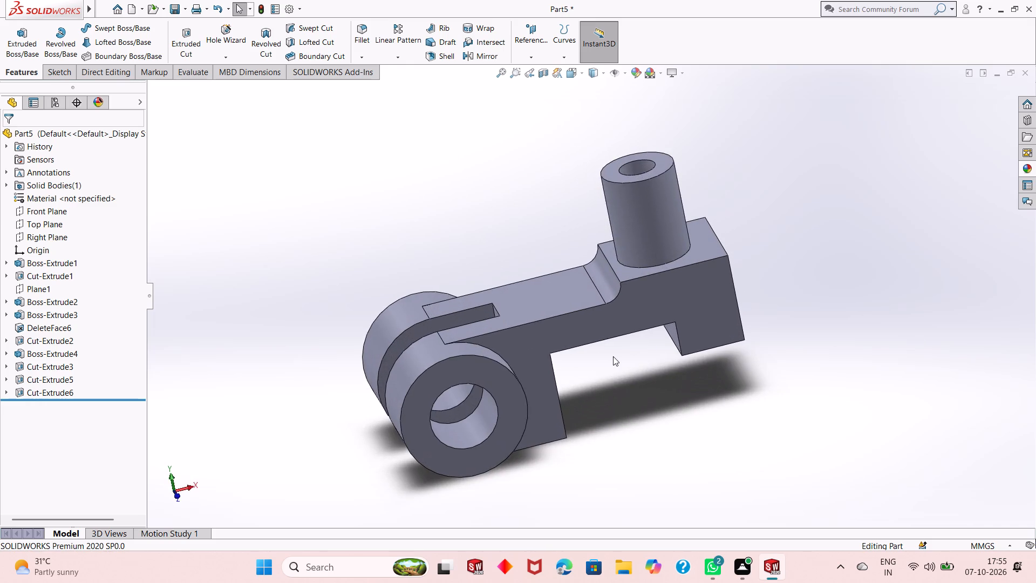
middle_click_drag(613, 356, 636, 395)
scroll(637, 396, "up", 2)
scroll(553, 262, "down", 1)
middle_click_drag(630, 361, 629, 358)
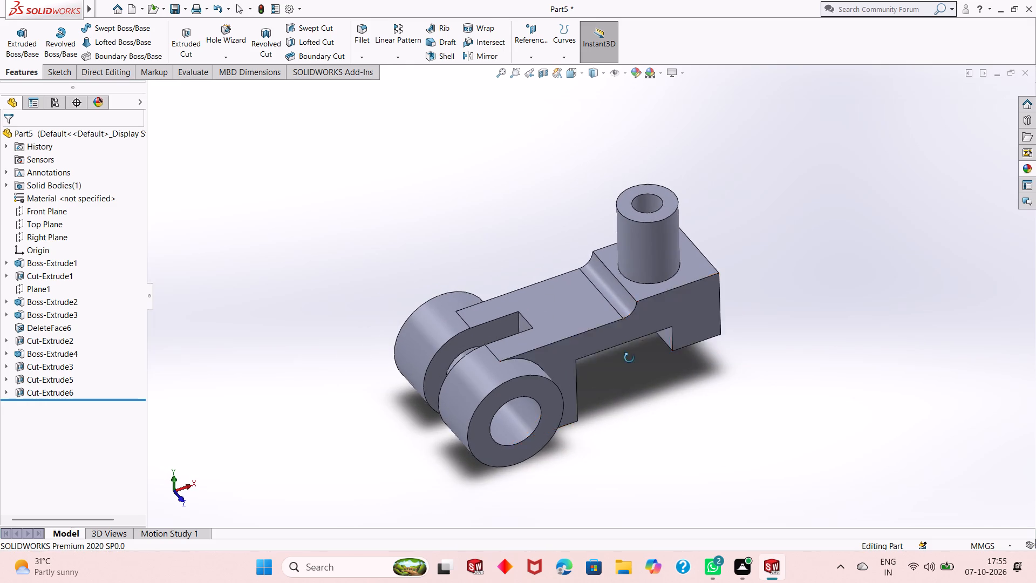
middle_click_drag(629, 358, 604, 296)
scroll(598, 309, "up", 1)
scroll(598, 309, "down", 2)
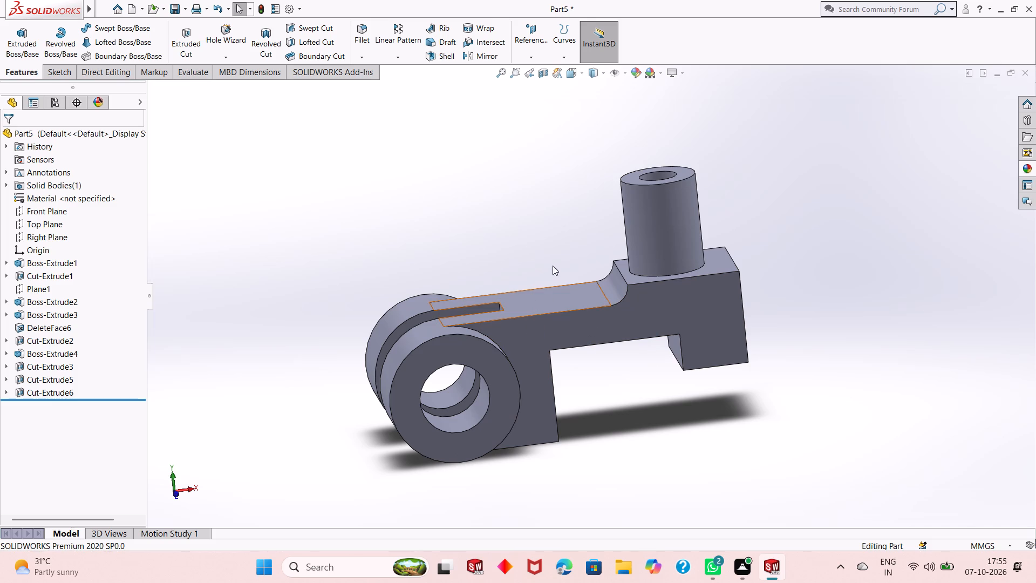
Create a reference plane offset 0 mm from the Front Plane.
left_click(535, 59)
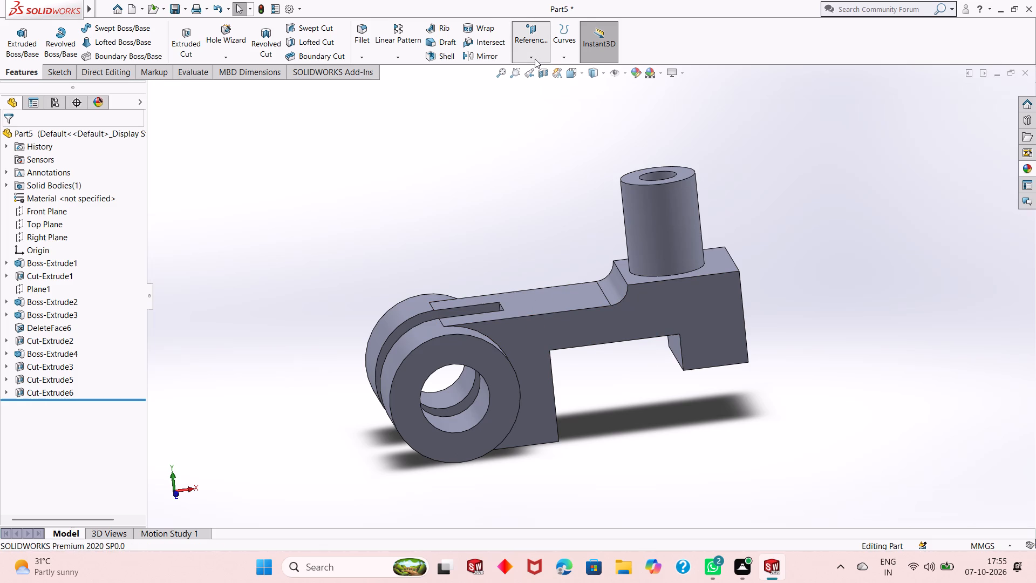
left_click(534, 69)
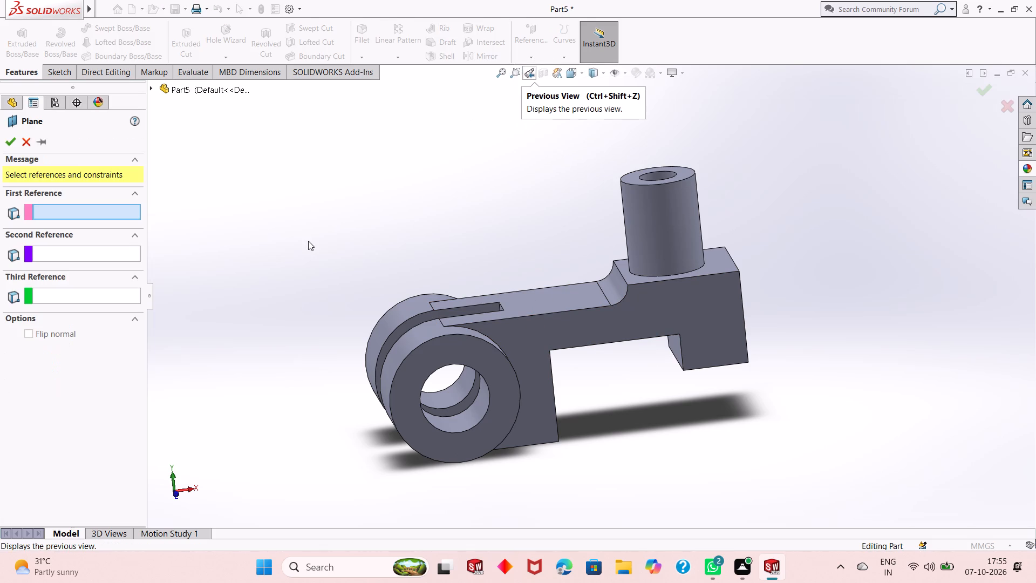
left_click(153, 89)
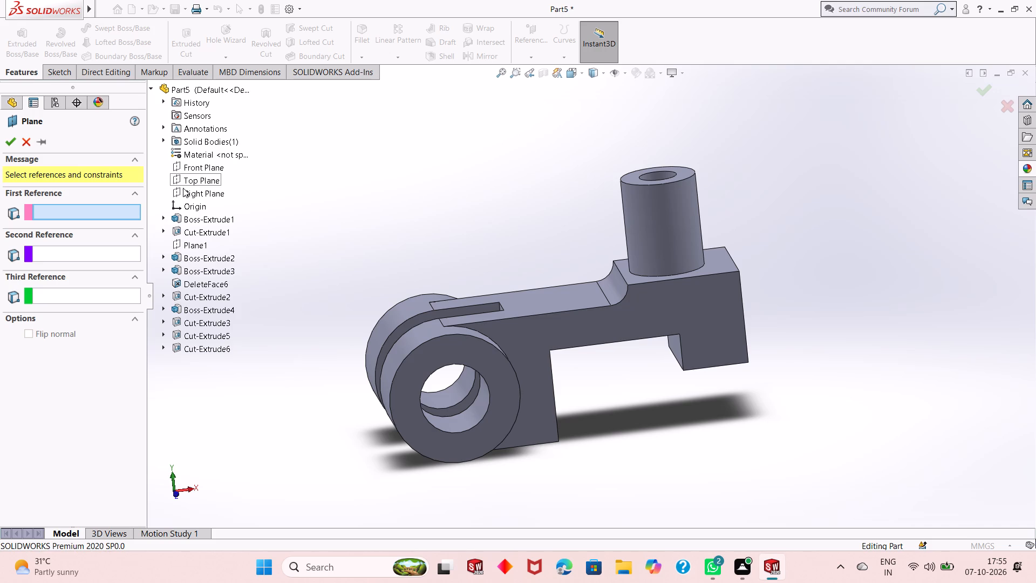
left_click(194, 169)
middle_click_drag(304, 231, 324, 200)
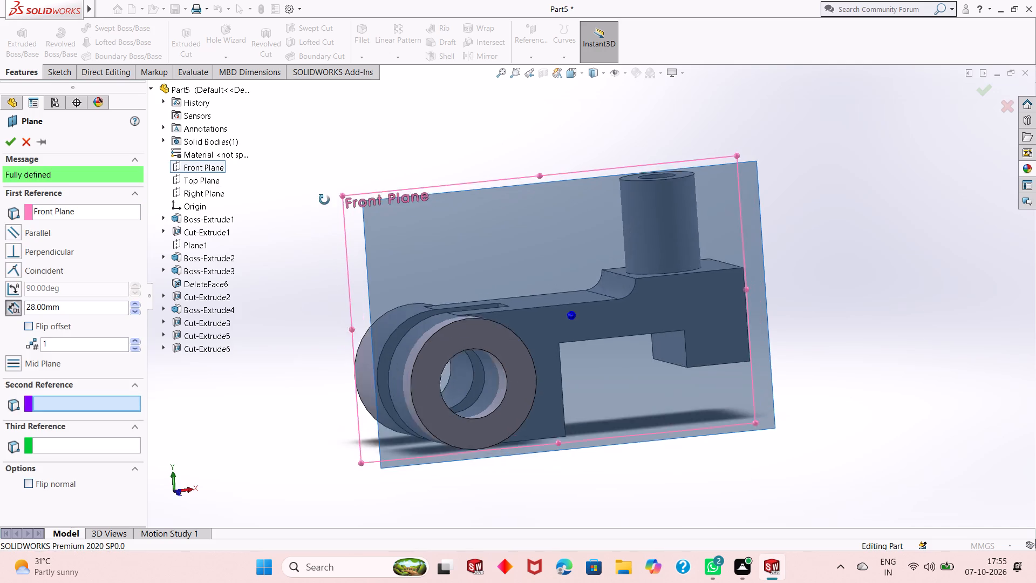
middle_click_drag(324, 200, 367, 246)
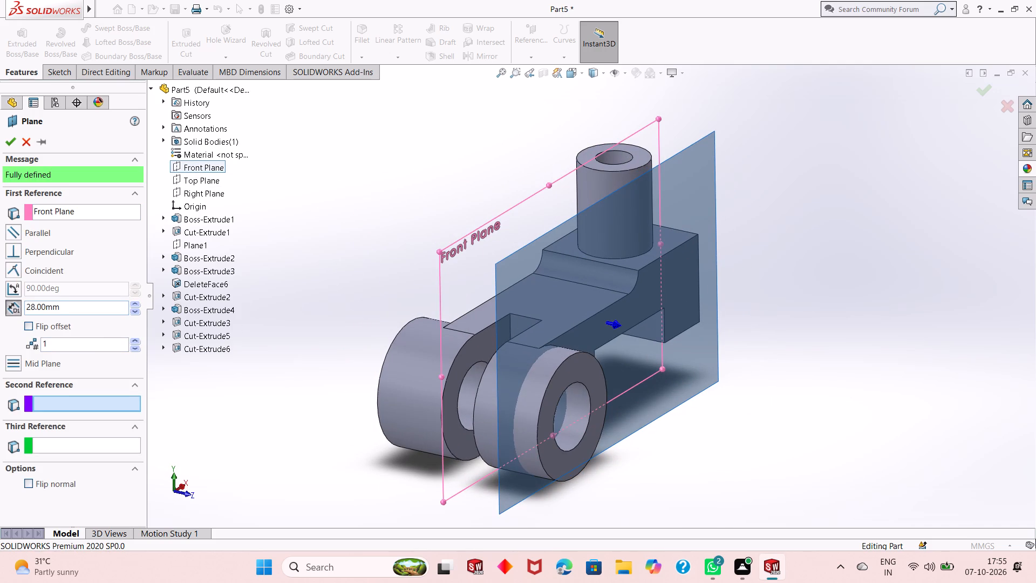
double_click(68, 307)
type("00")
key("Return")
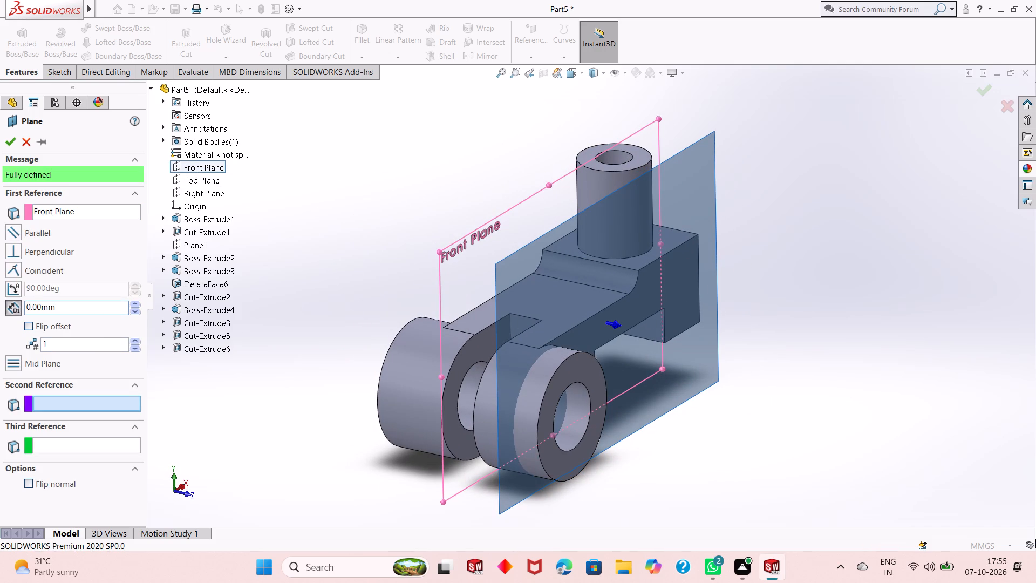
middle_click_drag(331, 355, 349, 445)
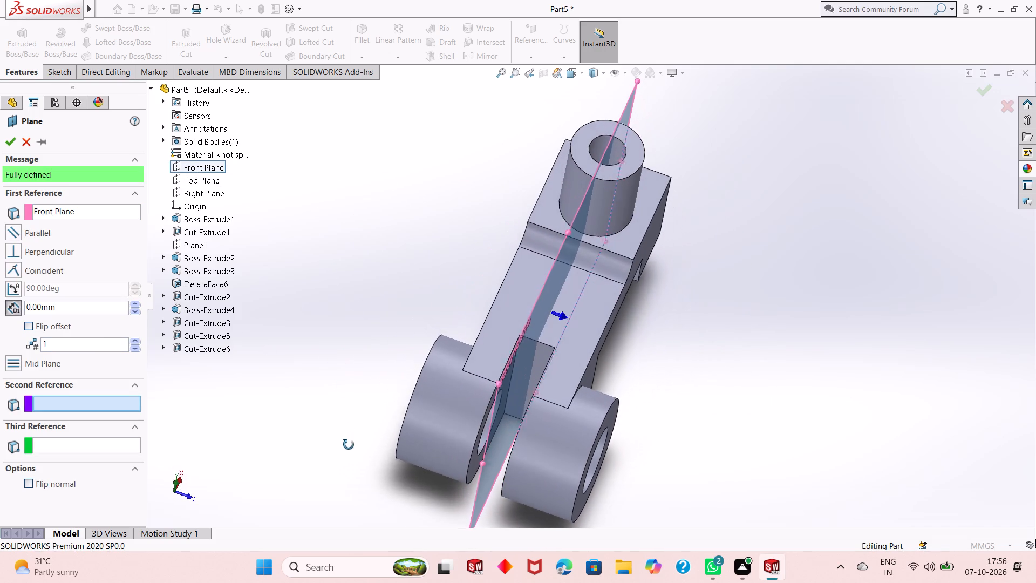
middle_click_drag(349, 445, 348, 399)
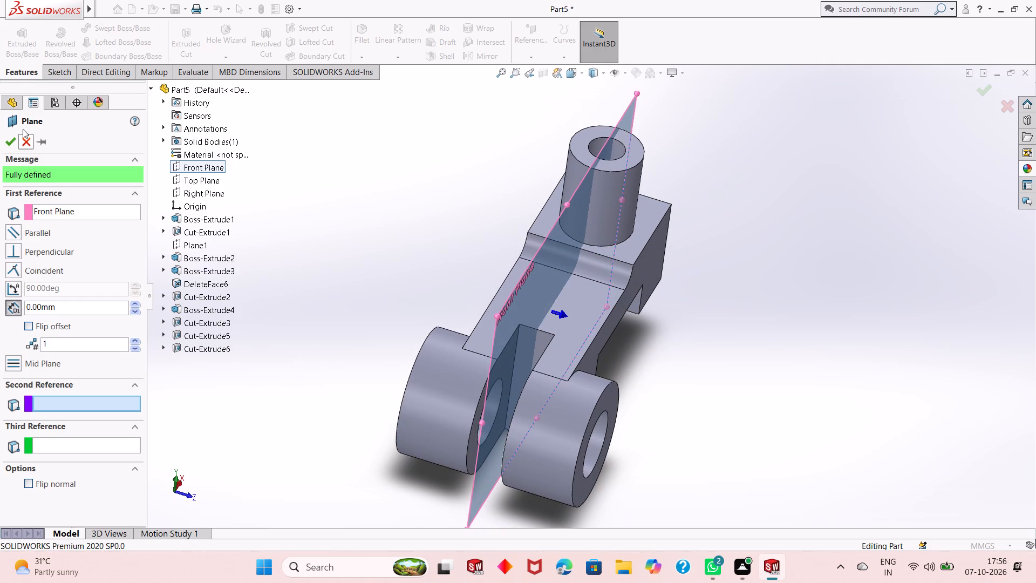
left_click(12, 143)
On the new plane, sketch a sloping line about 63 mm long from the upright boss's top corner down to the arm's upper edge.
middle_click_drag(278, 283, 295, 268)
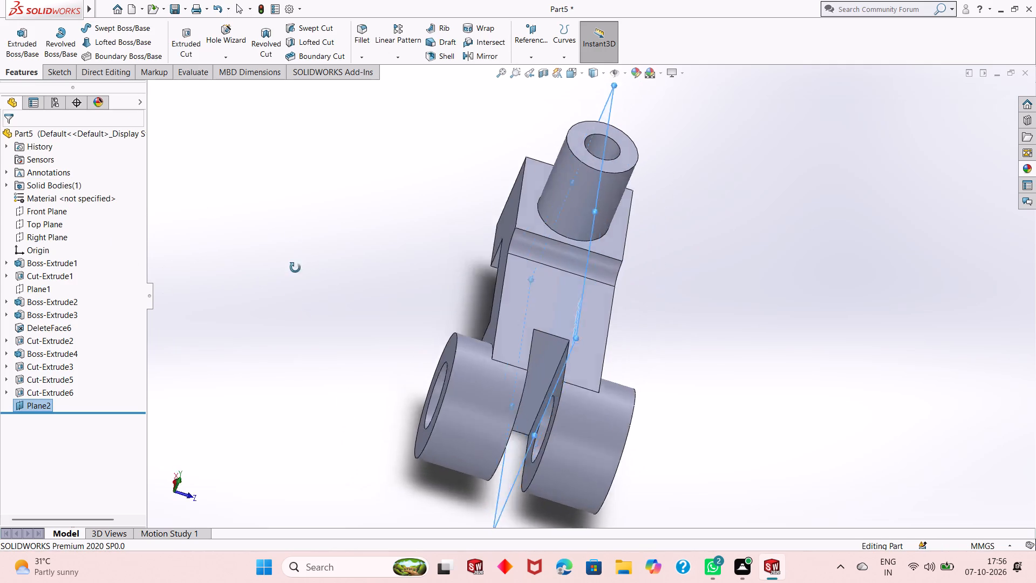
middle_click_drag(295, 268, 196, 168)
scroll(200, 167, "up", 1)
left_click(426, 235)
left_click(473, 203)
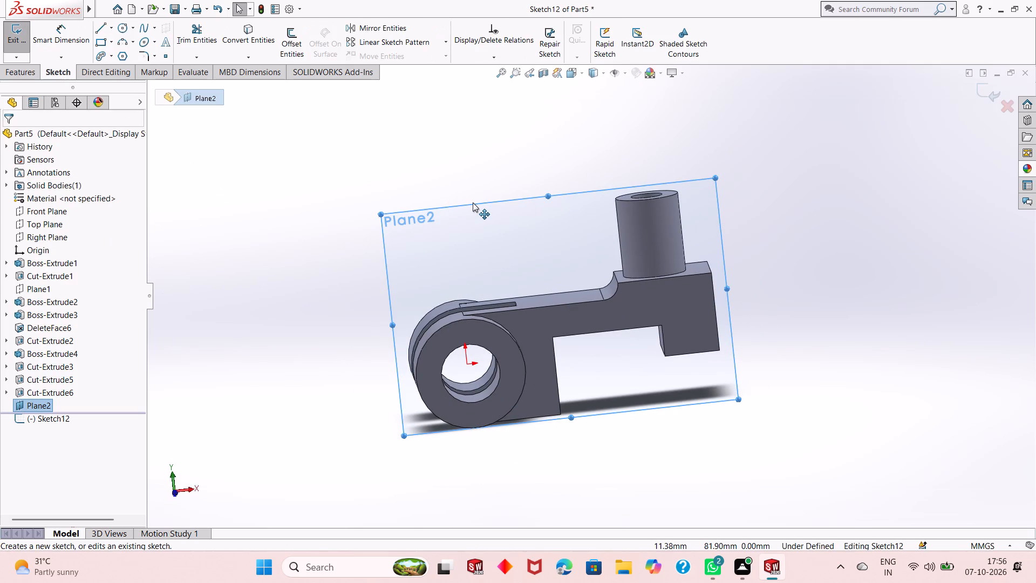
key("ctrl+8")
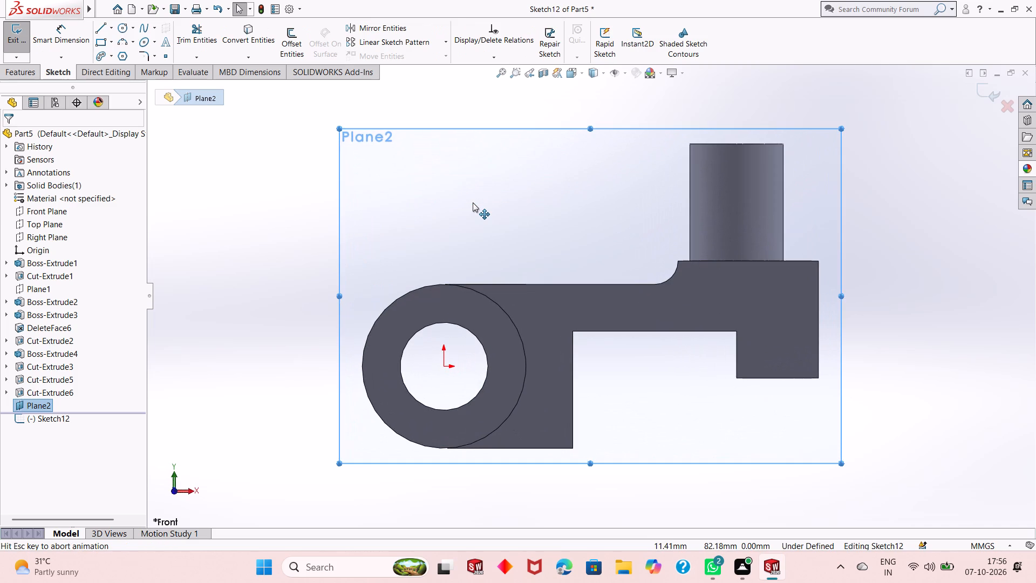
scroll(433, 255, "up", 2)
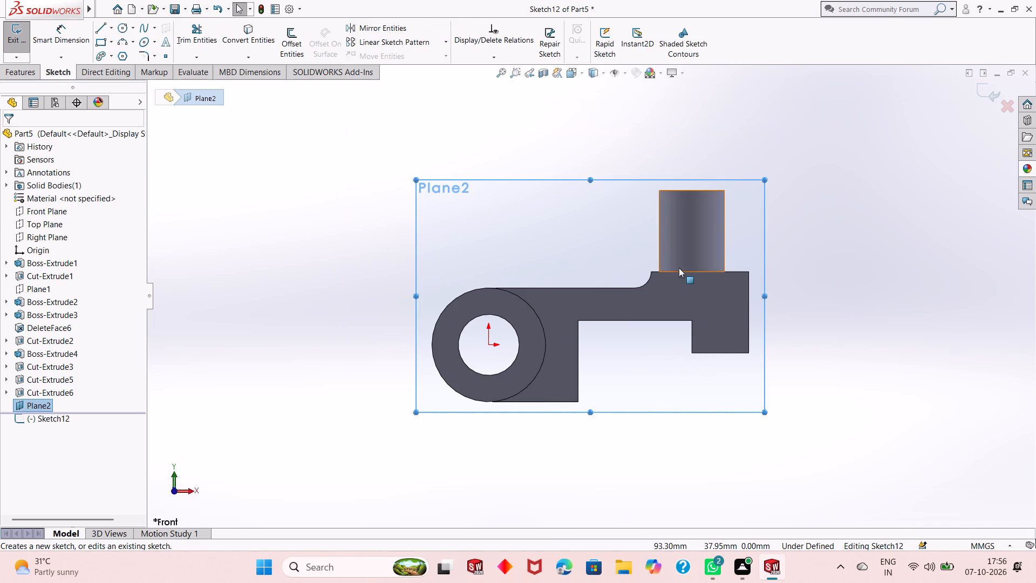
scroll(673, 279, "down", 1)
scroll(582, 297, "up", 3)
scroll(691, 288, "down", 1)
left_click(748, 288)
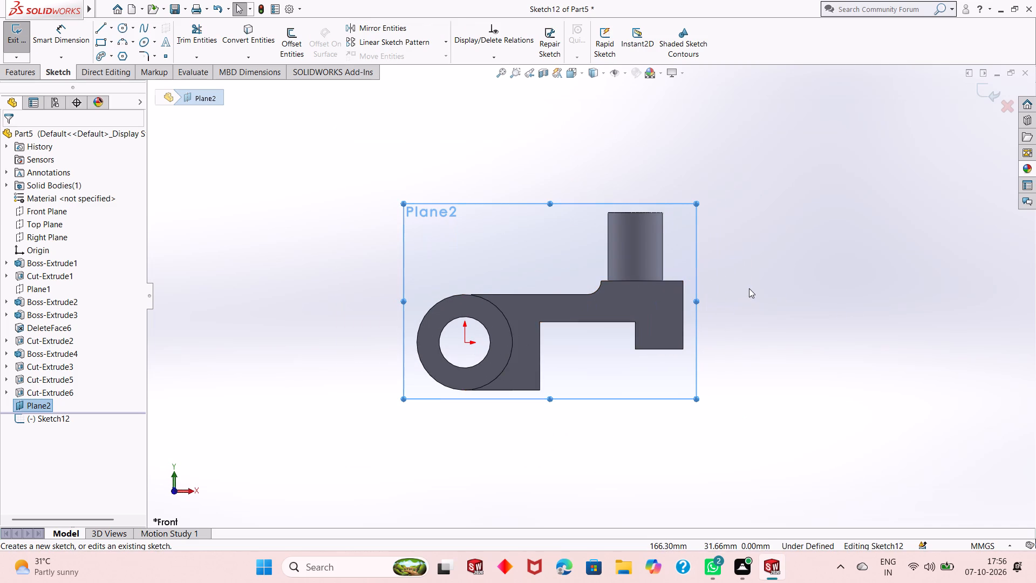
scroll(731, 299, "down", 2)
scroll(558, 331, "up", 1)
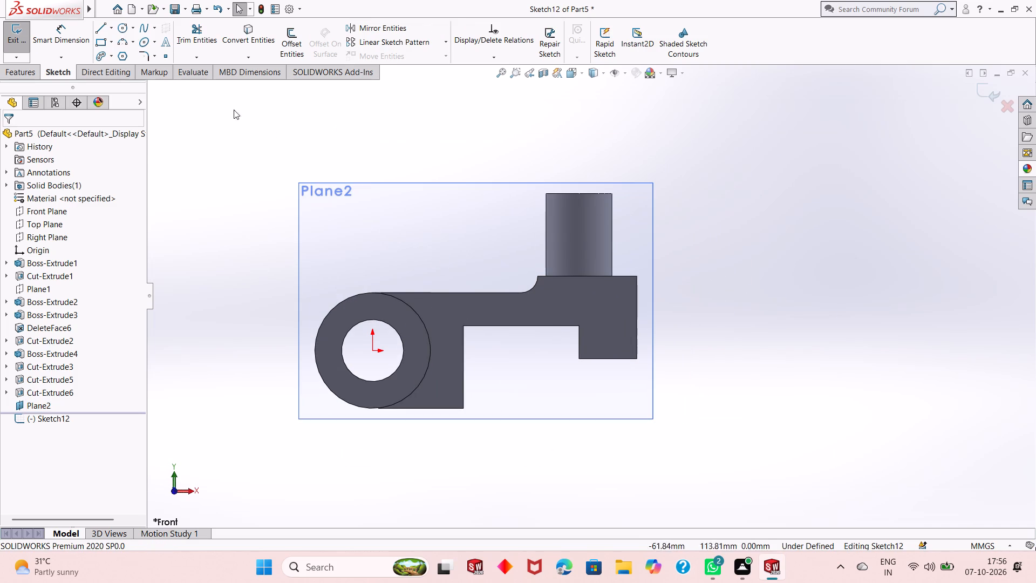
left_click(100, 29)
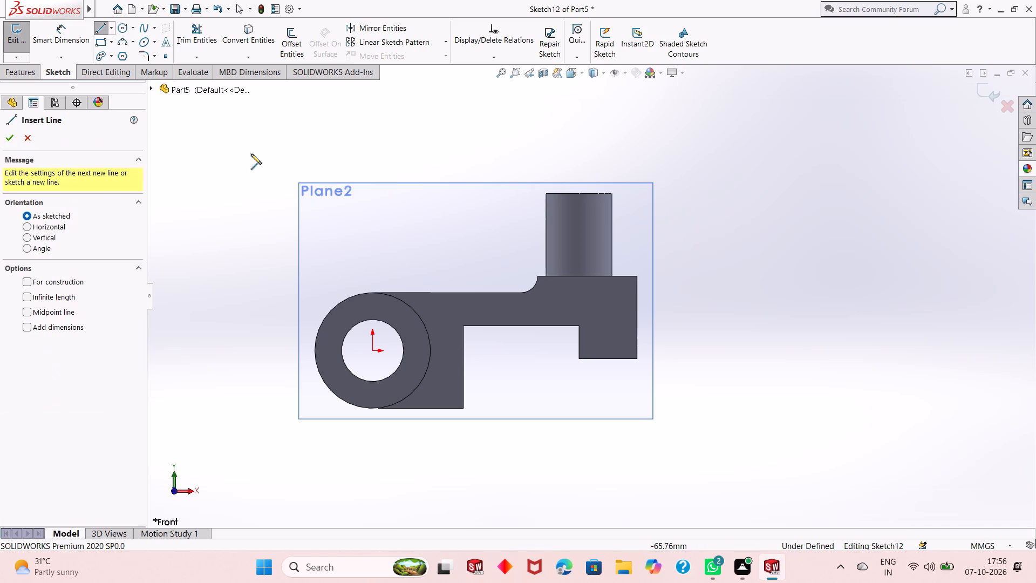
left_click(546, 193)
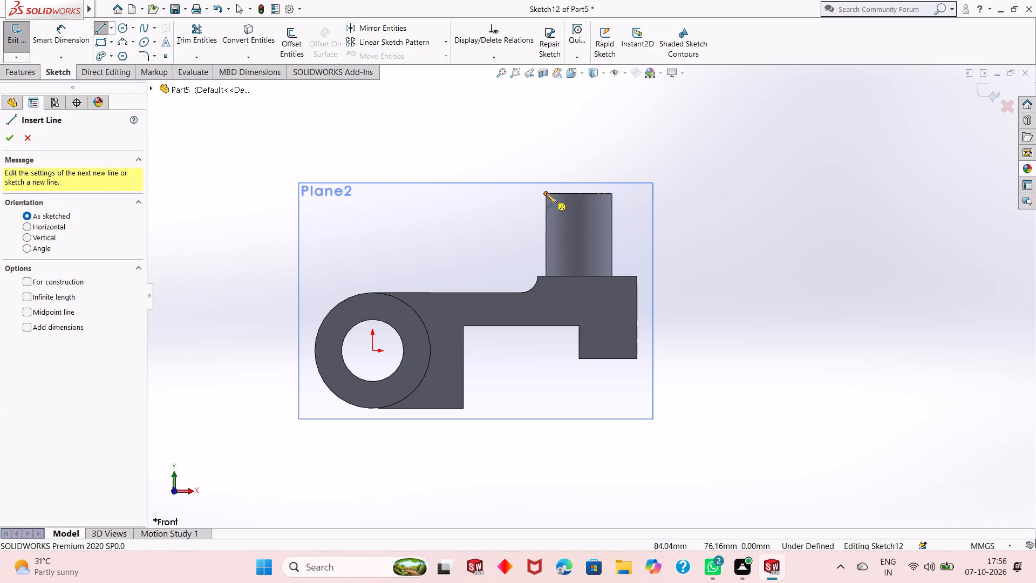
left_click(463, 291)
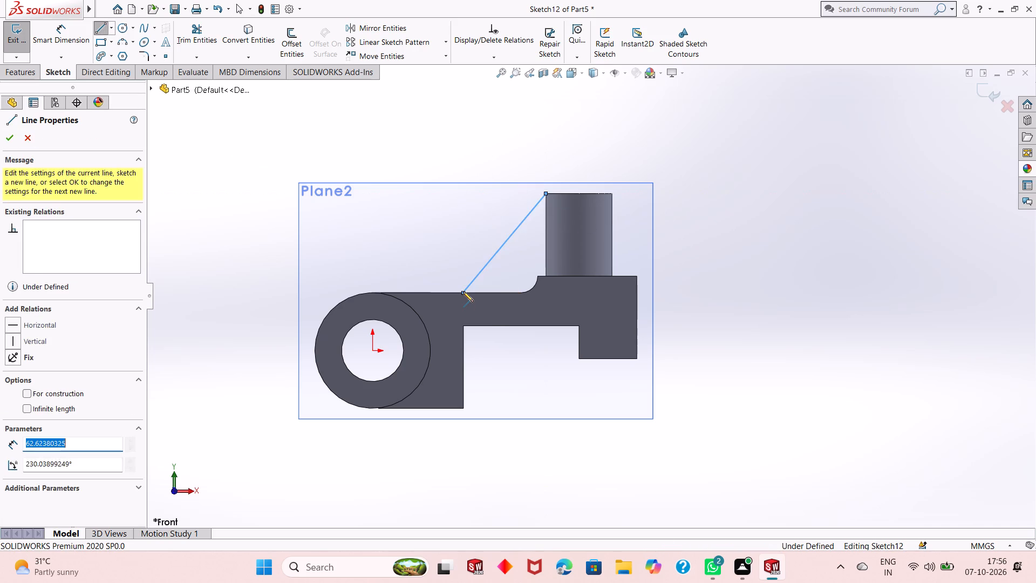
right_click(665, 266)
left_click(674, 269)
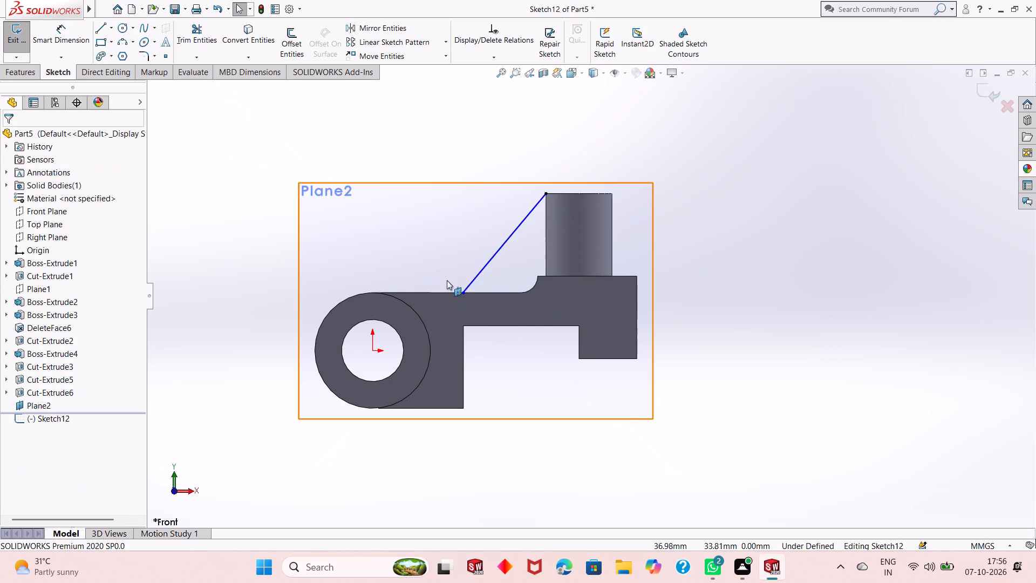
Dimension the distance between the slot's closed end and the sloping line's lower endpoint as 20 mm, and leave the Smart Dimension command.
scroll(446, 280, "down", 2)
middle_click_drag(445, 298, 445, 321)
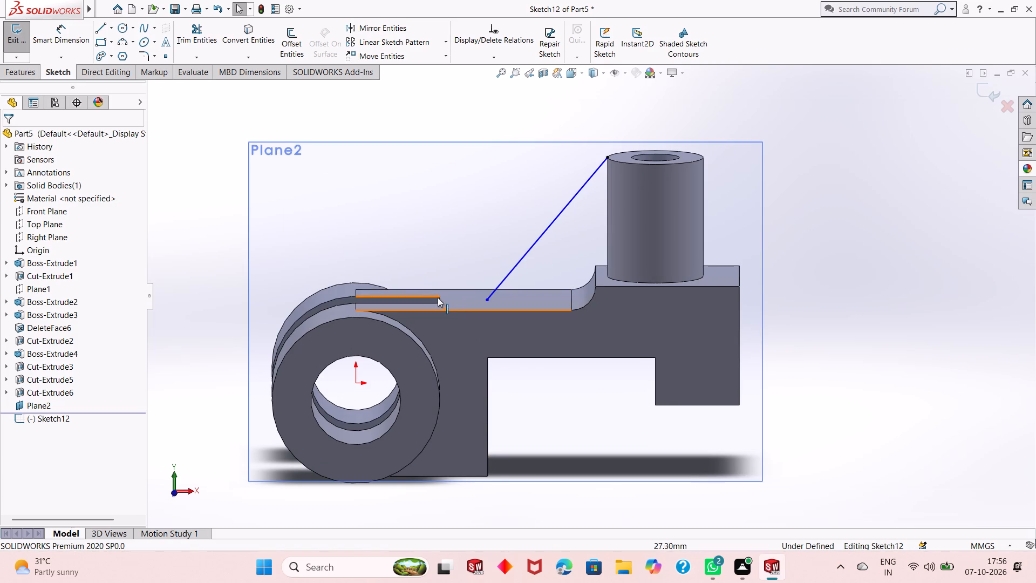
left_click(67, 38)
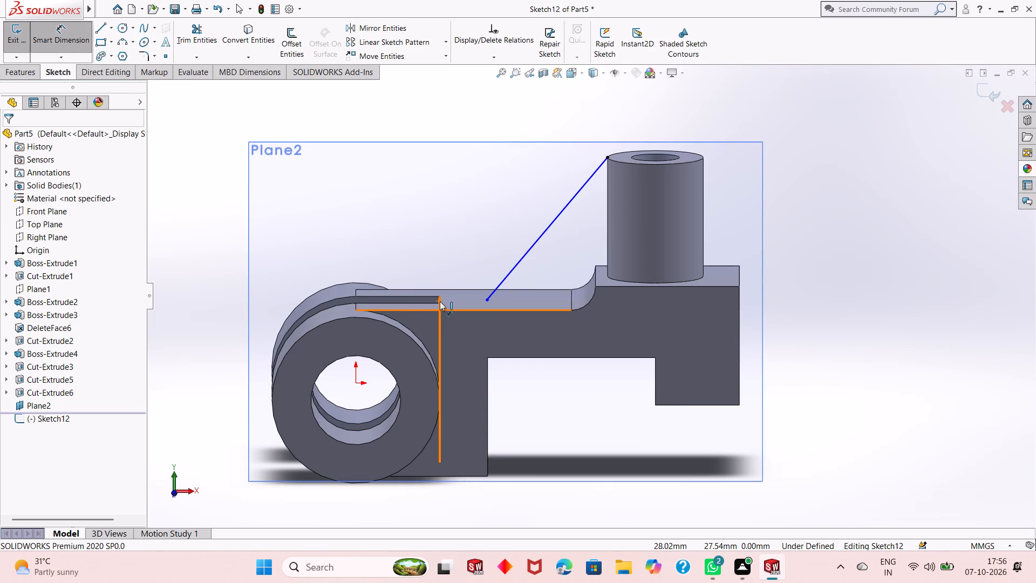
left_click(440, 301)
left_click(485, 302)
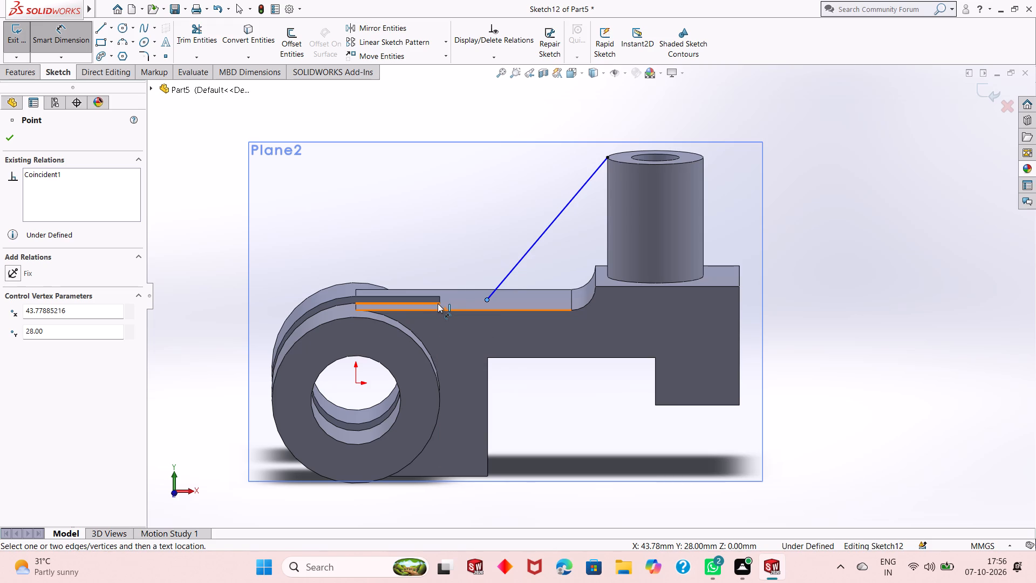
left_click(440, 303)
left_click(468, 342)
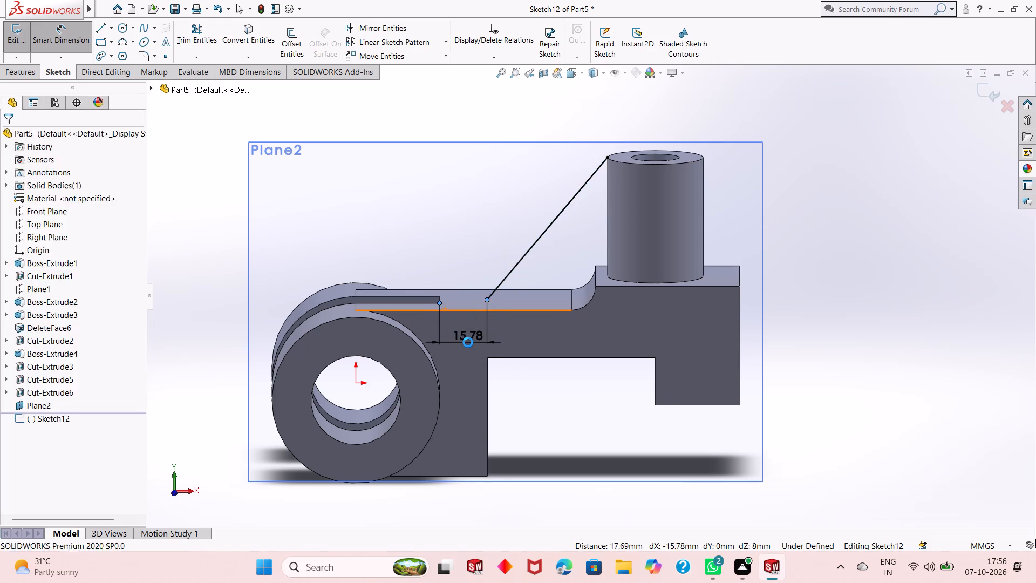
type("20")
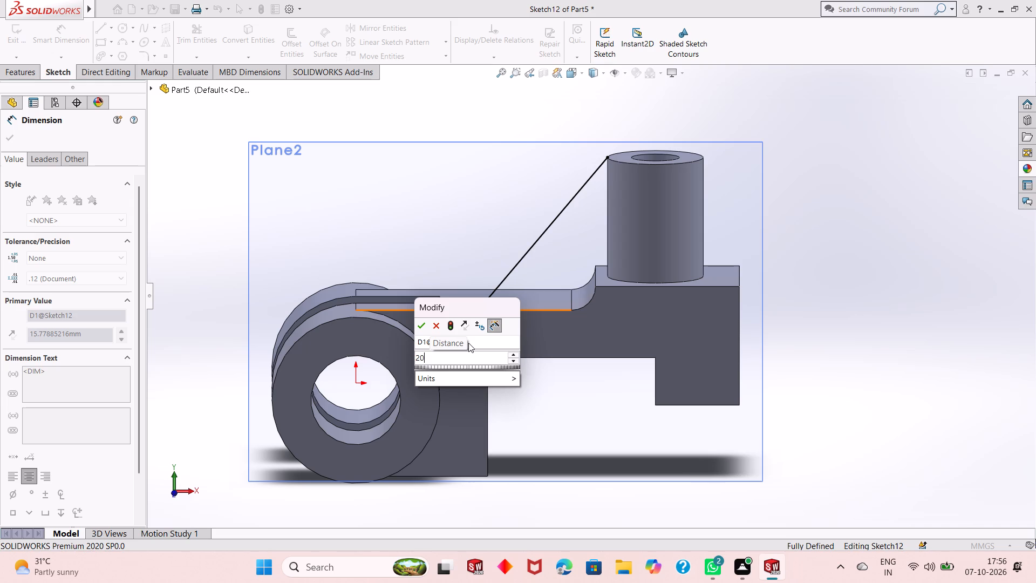
key("Return")
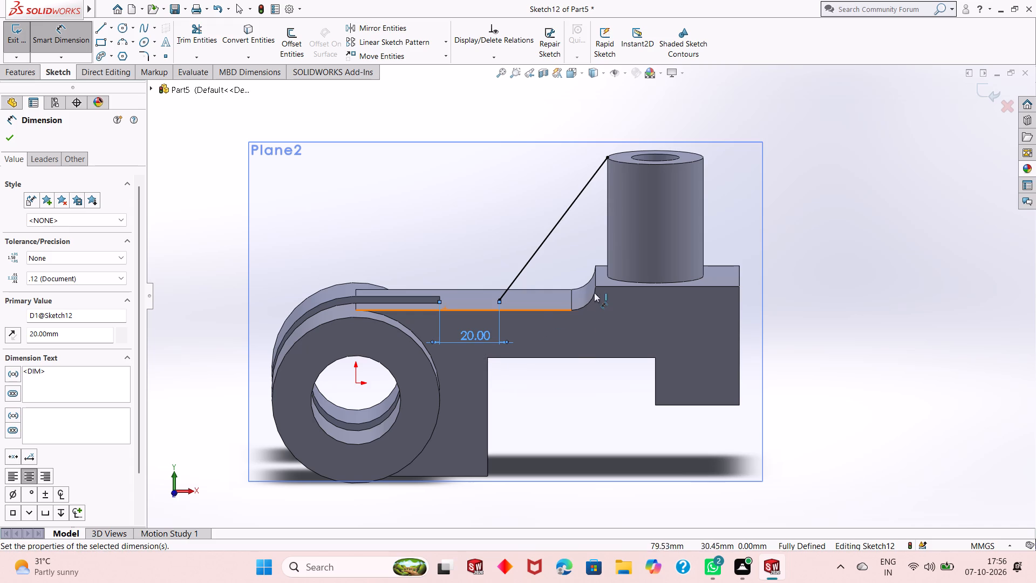
scroll(557, 344, "up", 2)
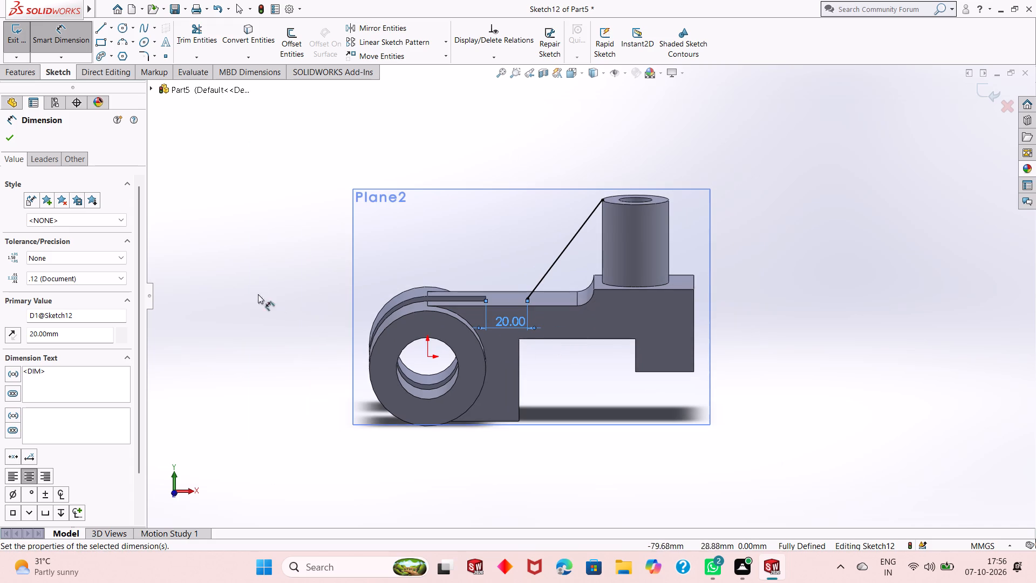
right_click(243, 277)
left_click(263, 309)
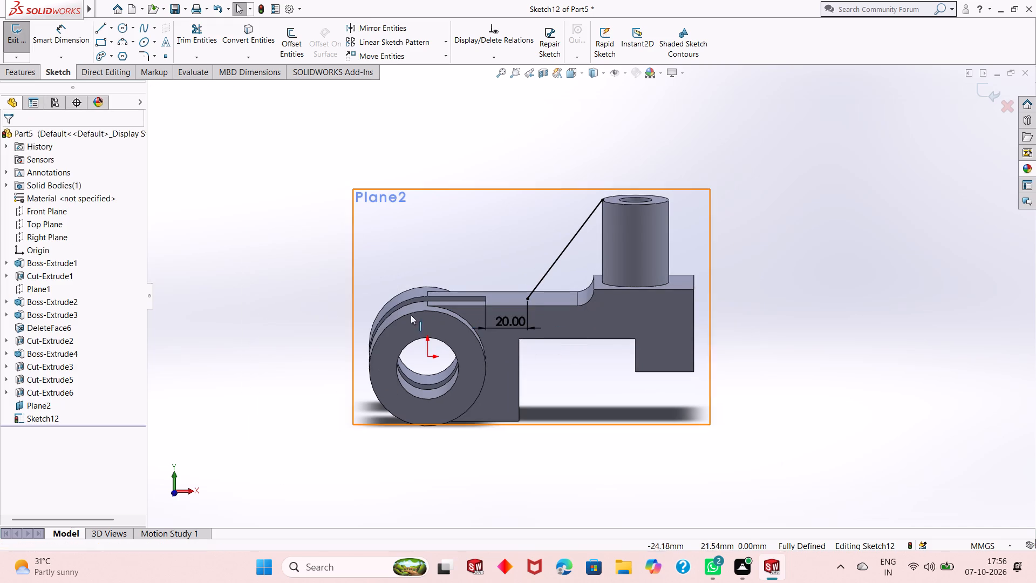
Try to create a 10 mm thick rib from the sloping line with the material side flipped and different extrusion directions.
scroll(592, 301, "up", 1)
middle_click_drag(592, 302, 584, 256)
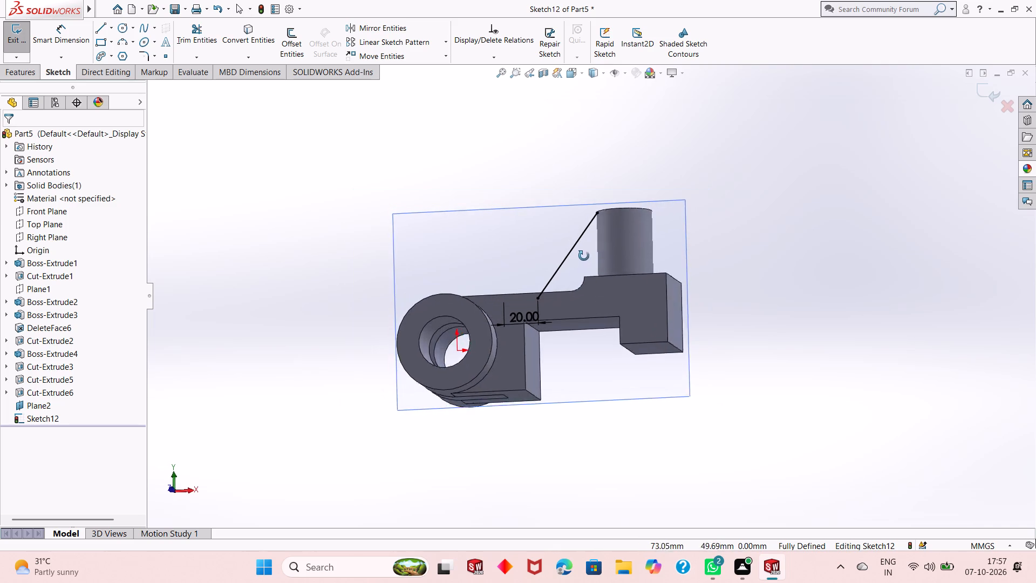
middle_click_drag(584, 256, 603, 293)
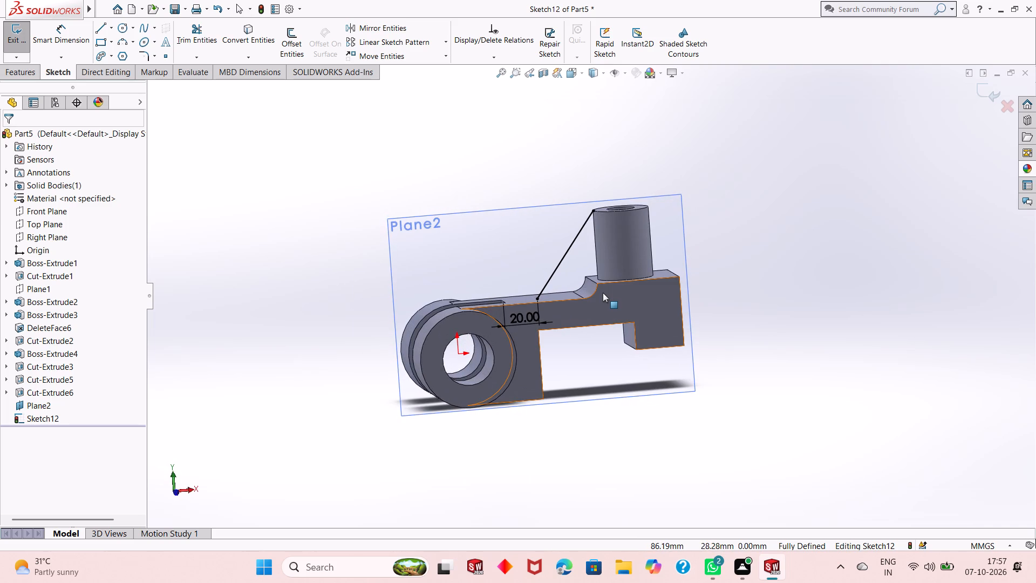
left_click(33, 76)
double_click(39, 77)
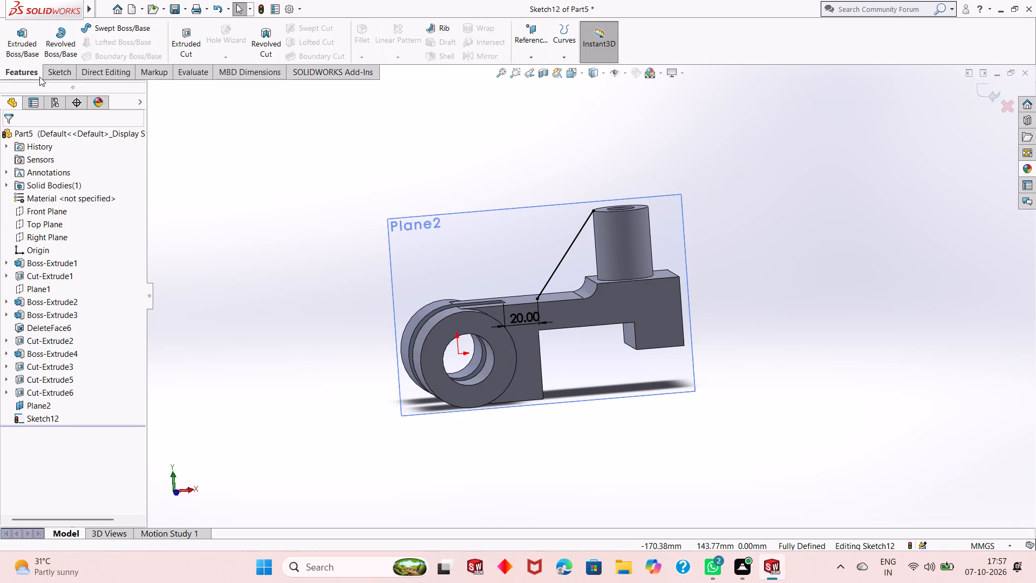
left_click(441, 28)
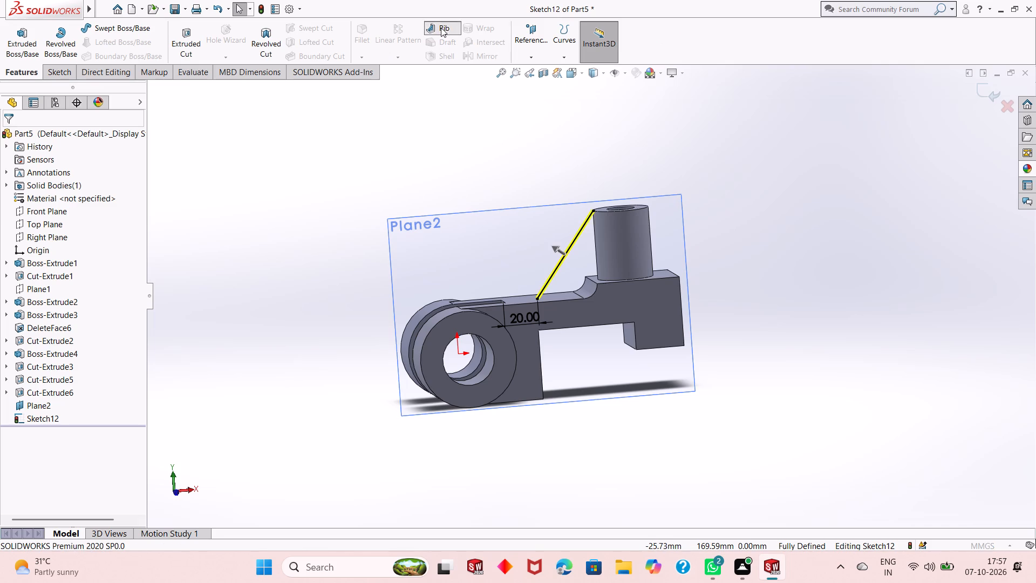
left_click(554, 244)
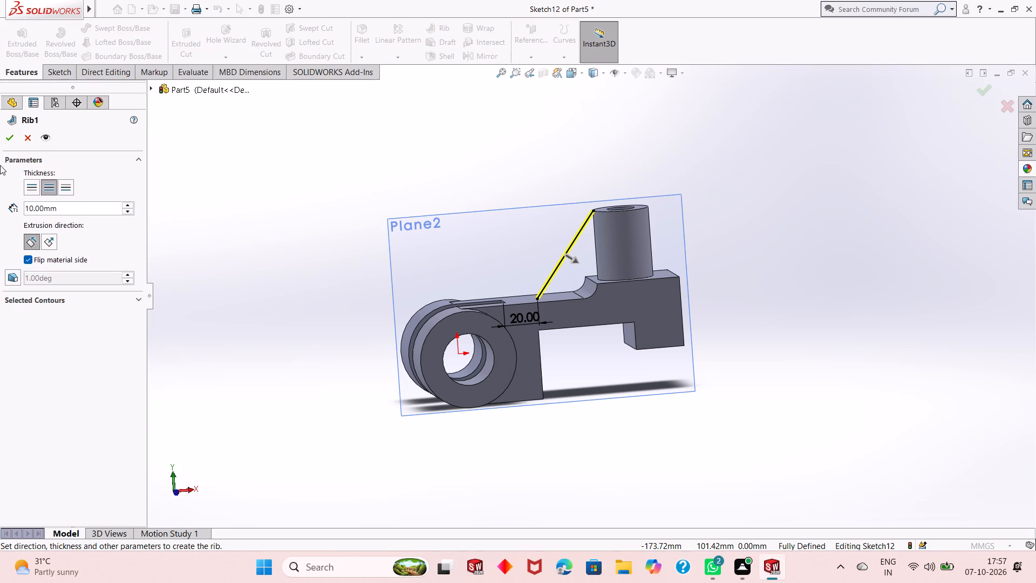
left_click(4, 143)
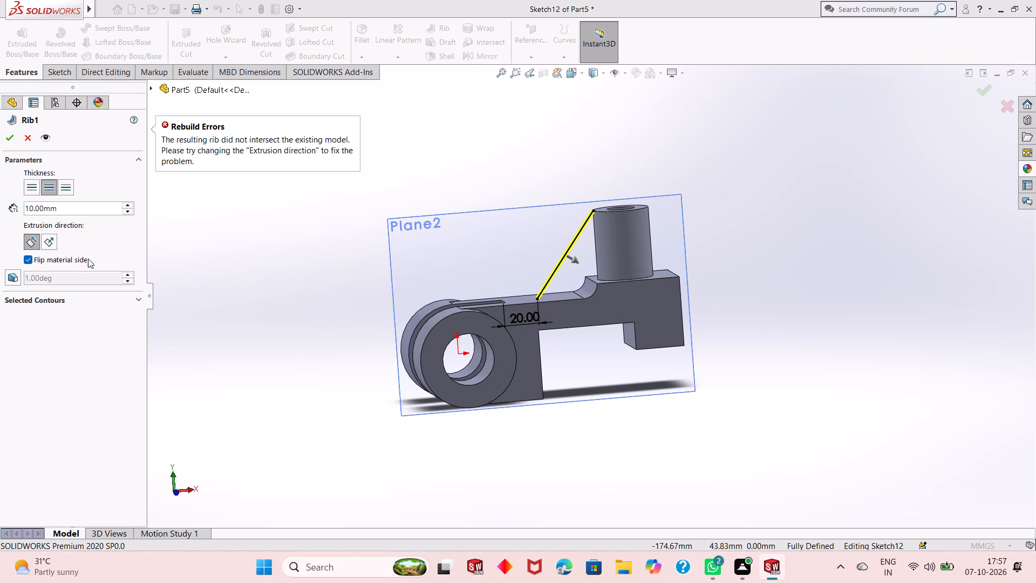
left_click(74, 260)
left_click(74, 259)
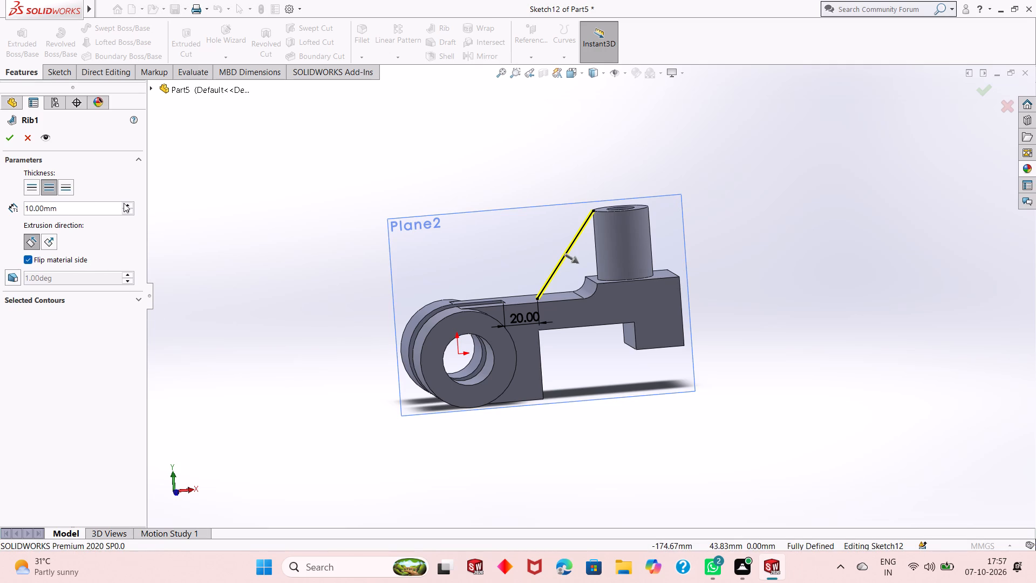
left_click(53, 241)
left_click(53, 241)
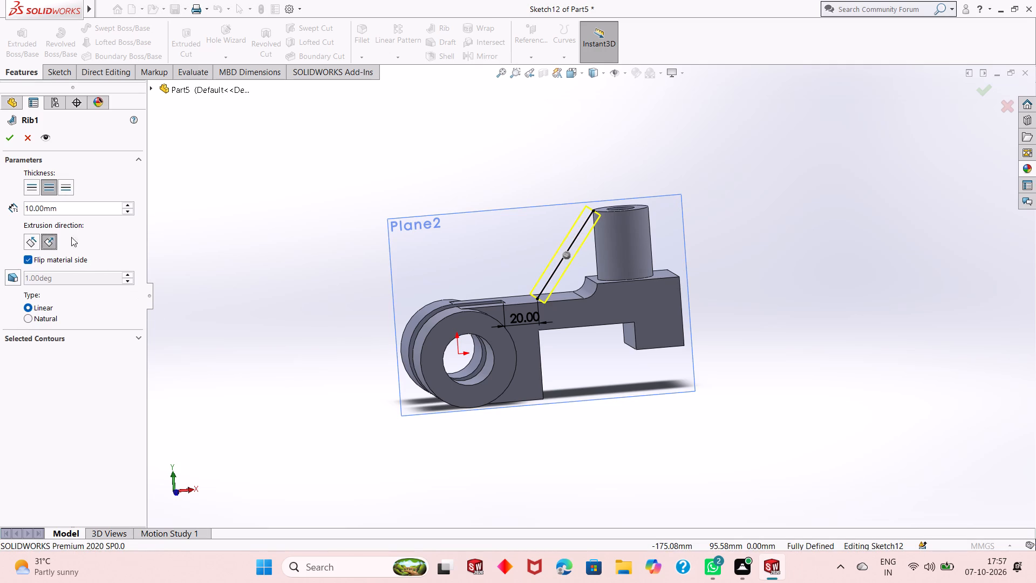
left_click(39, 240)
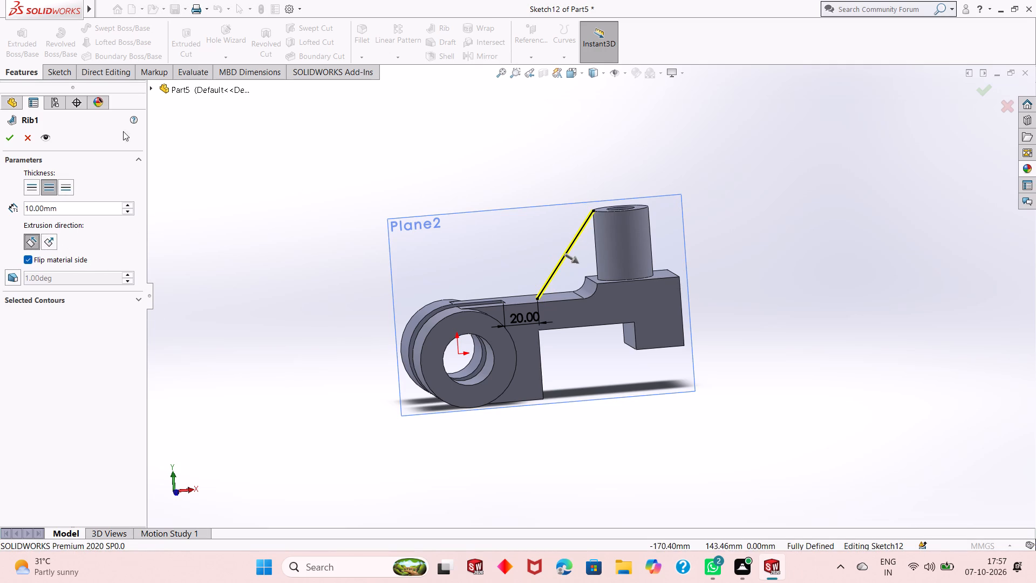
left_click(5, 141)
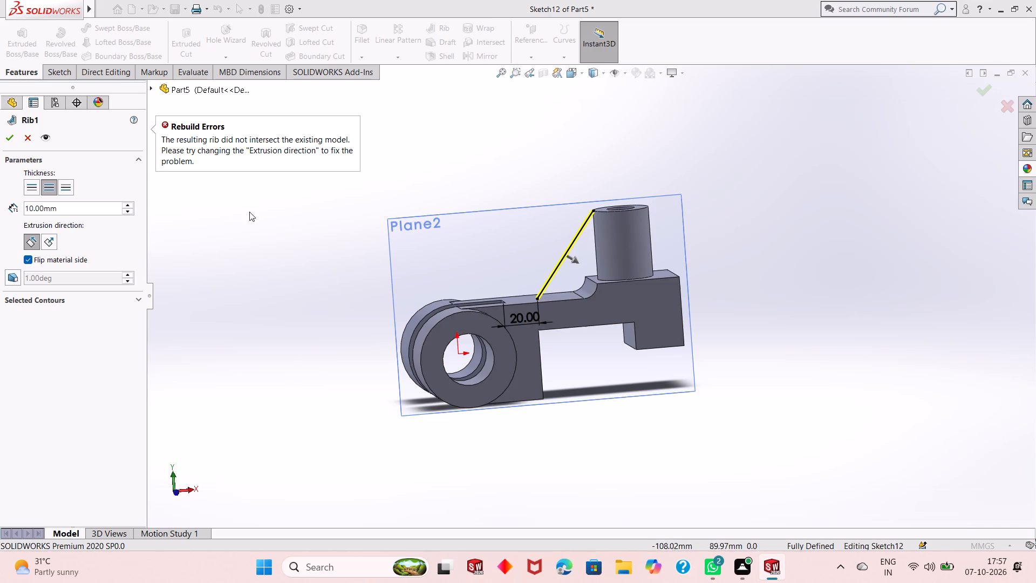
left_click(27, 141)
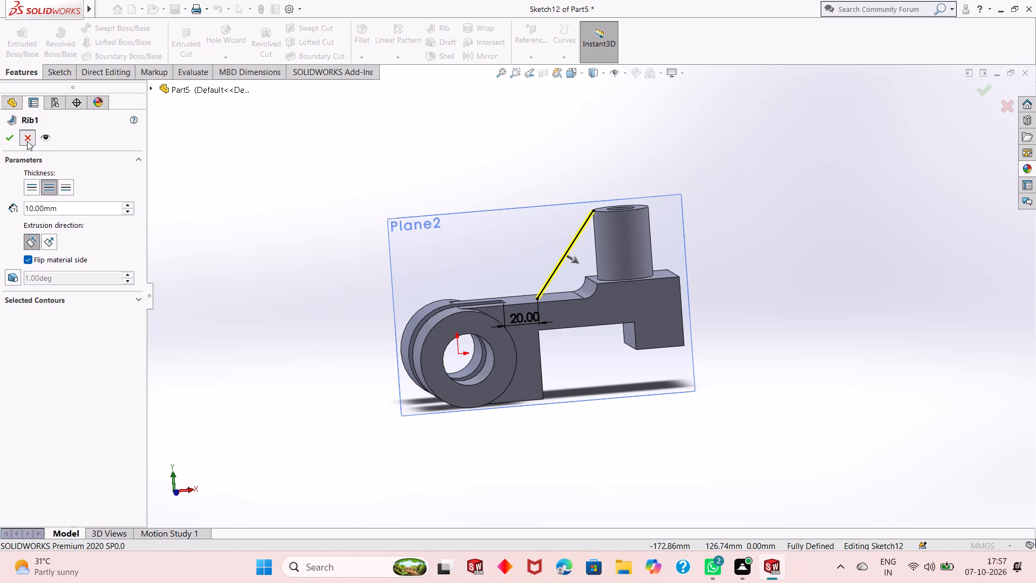
Sketch a vertical line down the boss's side from the sloping line's top, and a short horizontal line to the curved step's upper corner.
scroll(617, 202, "down", 2)
scroll(596, 254, "down", 3)
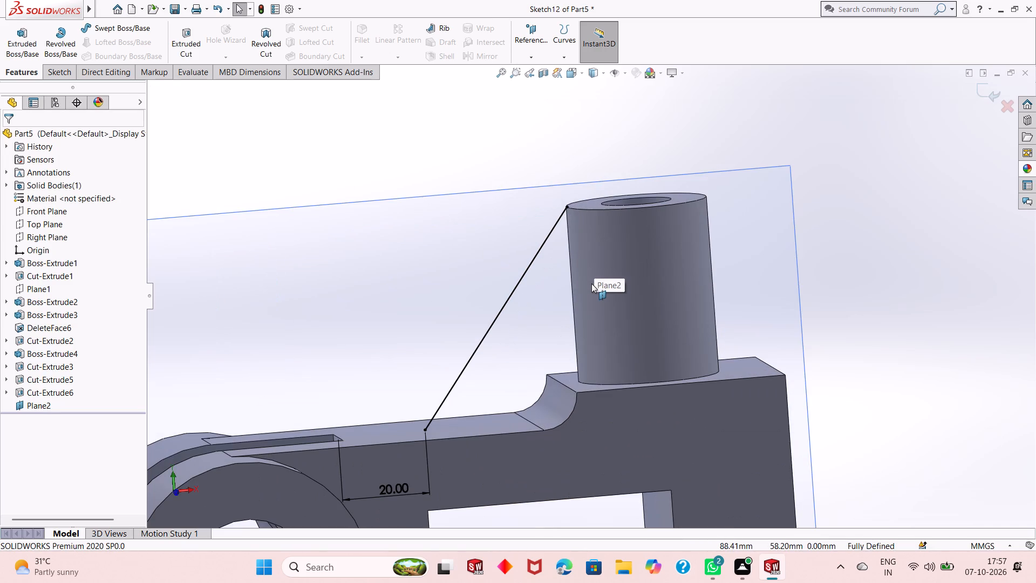
scroll(639, 268, "down", 1)
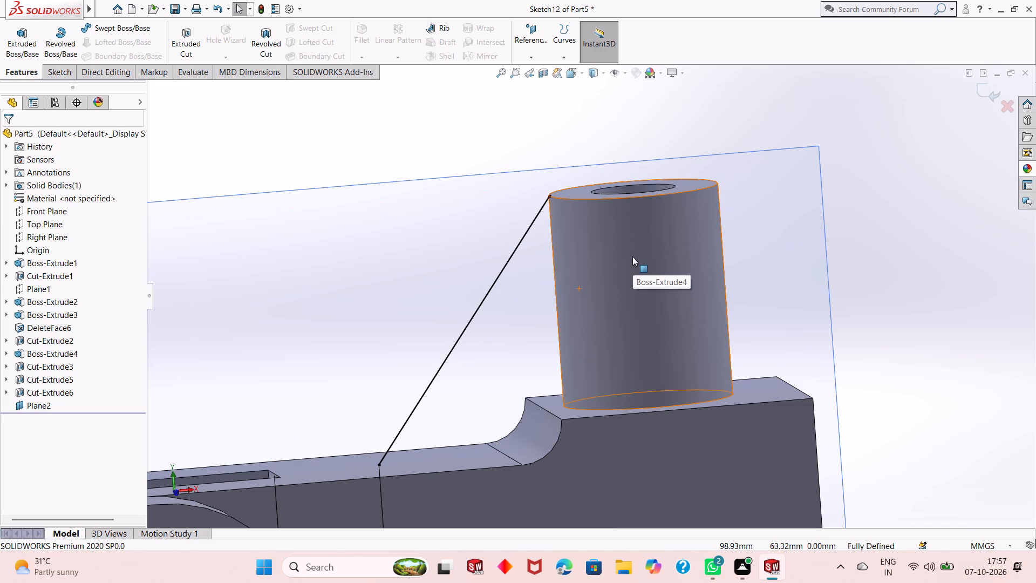
key("ctrl+8")
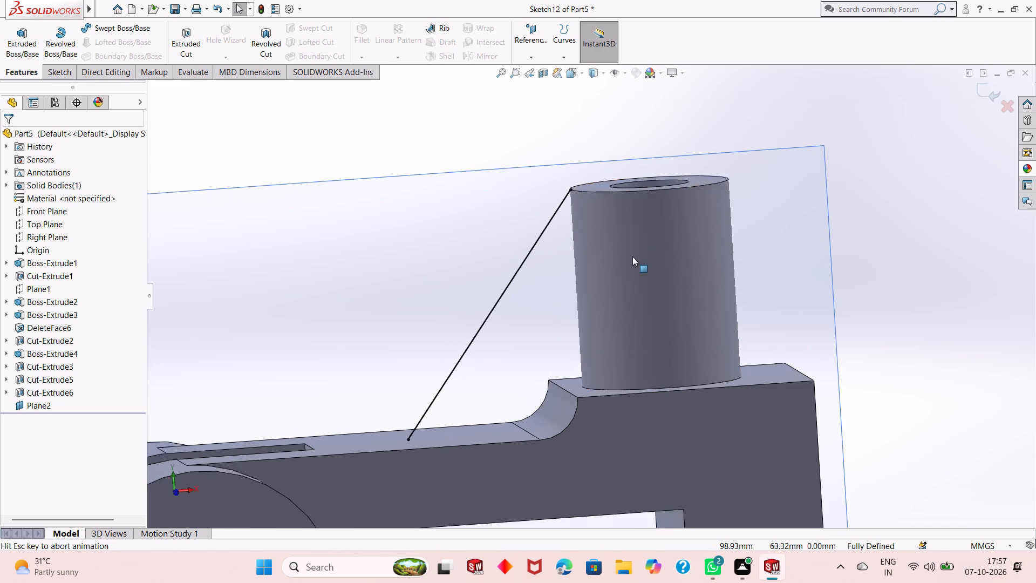
scroll(697, 157, "down", 5)
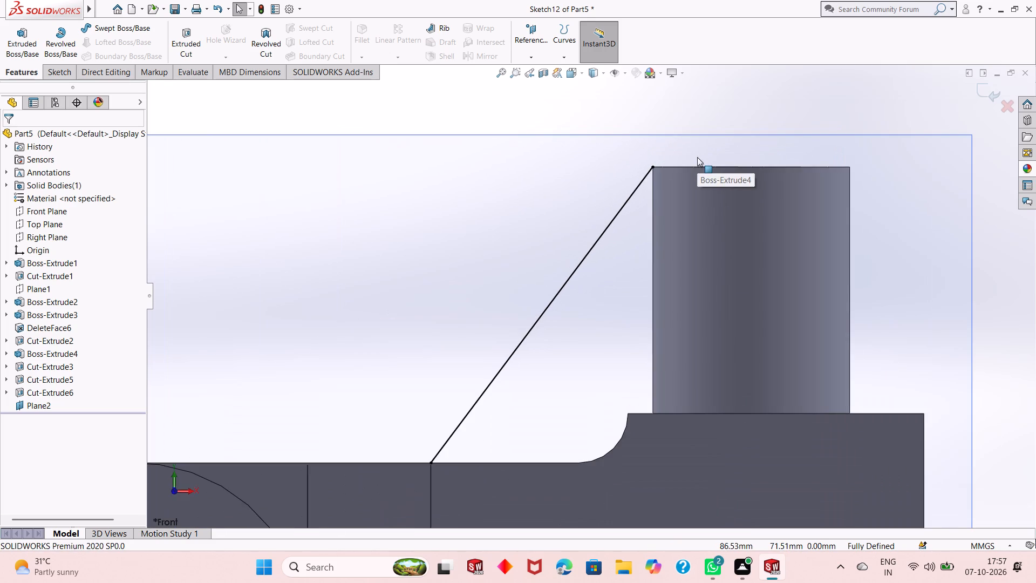
scroll(649, 177, "up", 1)
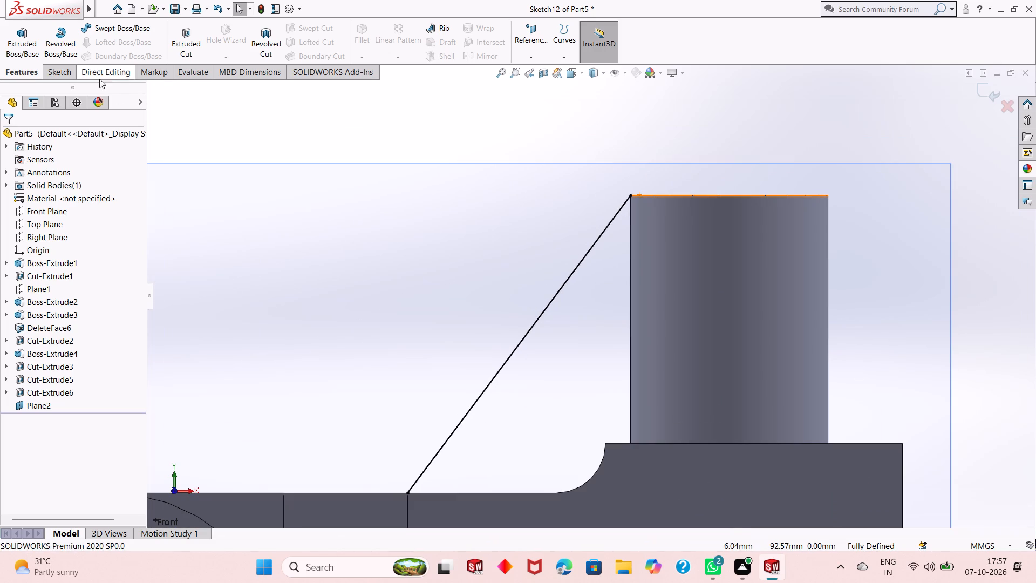
left_click(61, 71)
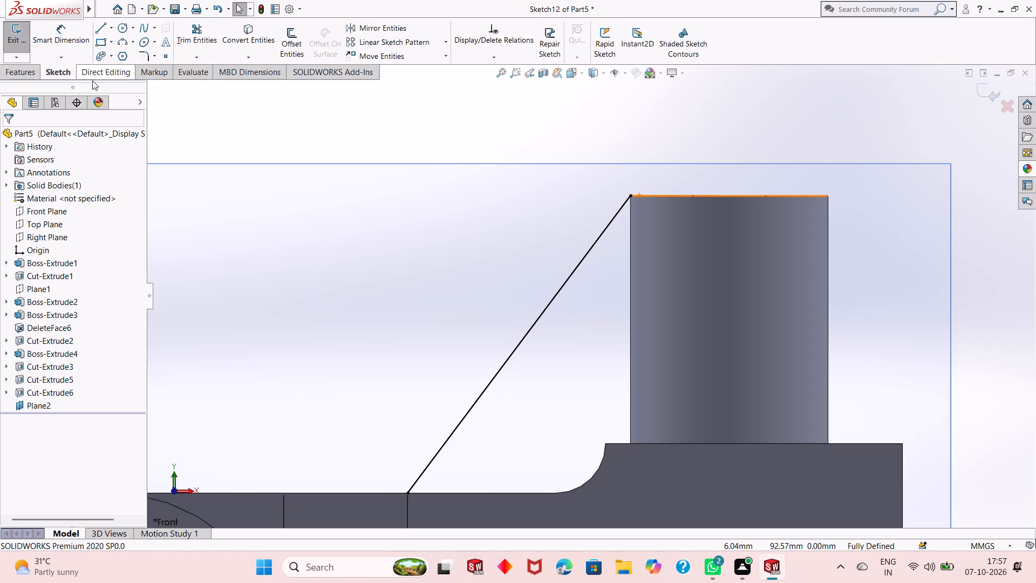
left_click(100, 31)
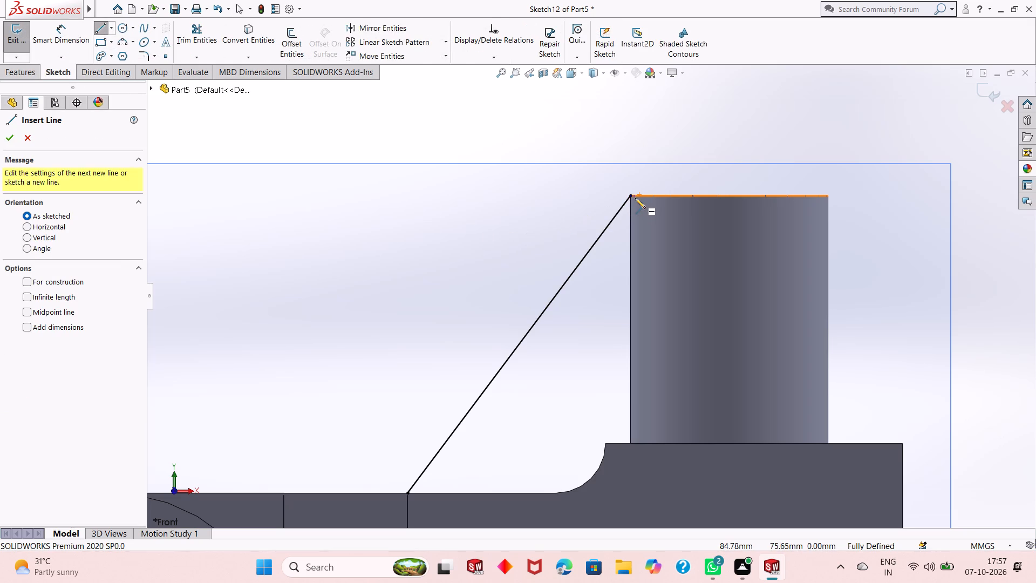
left_click(633, 199)
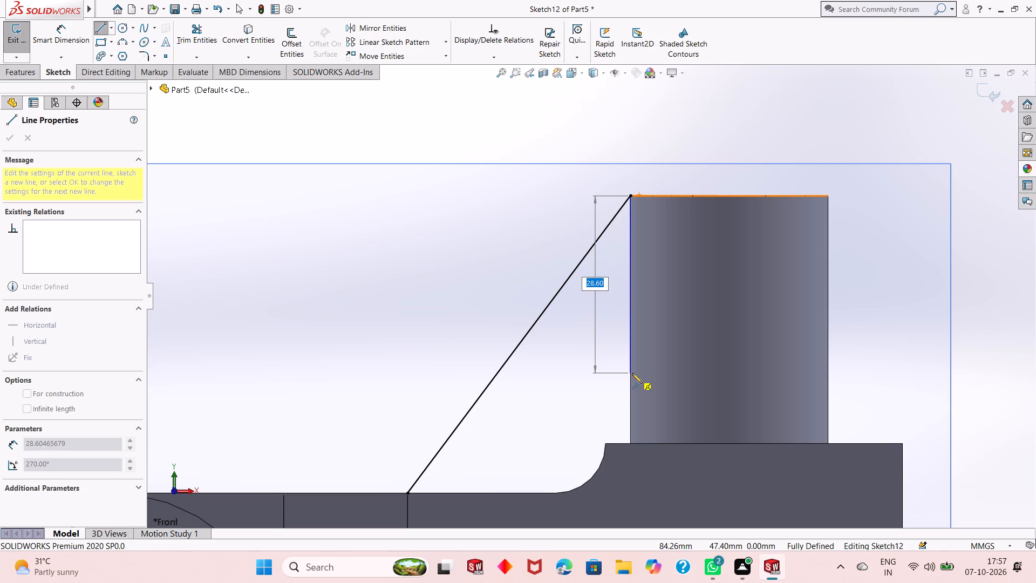
left_click(630, 442)
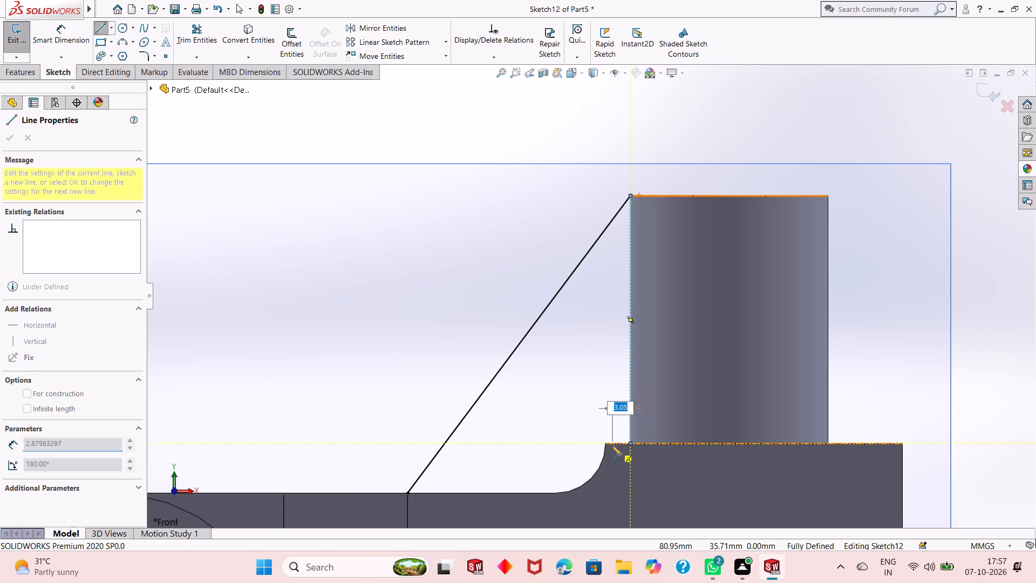
left_click(605, 445)
key("Escape")
key("Escape")
key("Escape")
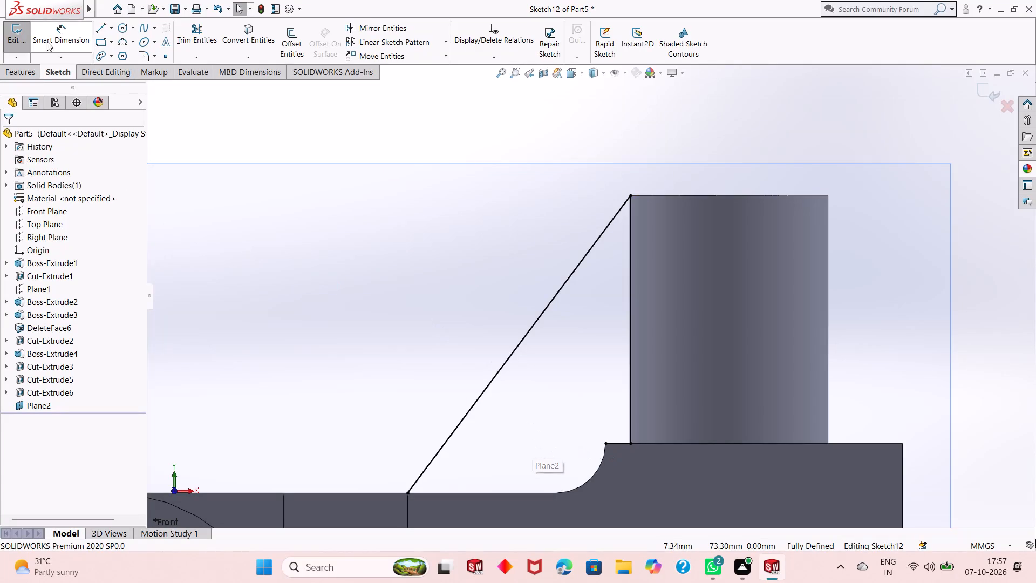
Close the rib profile with a line along the arm's upper edge and a tangent arc following the curved step.
left_click(105, 26)
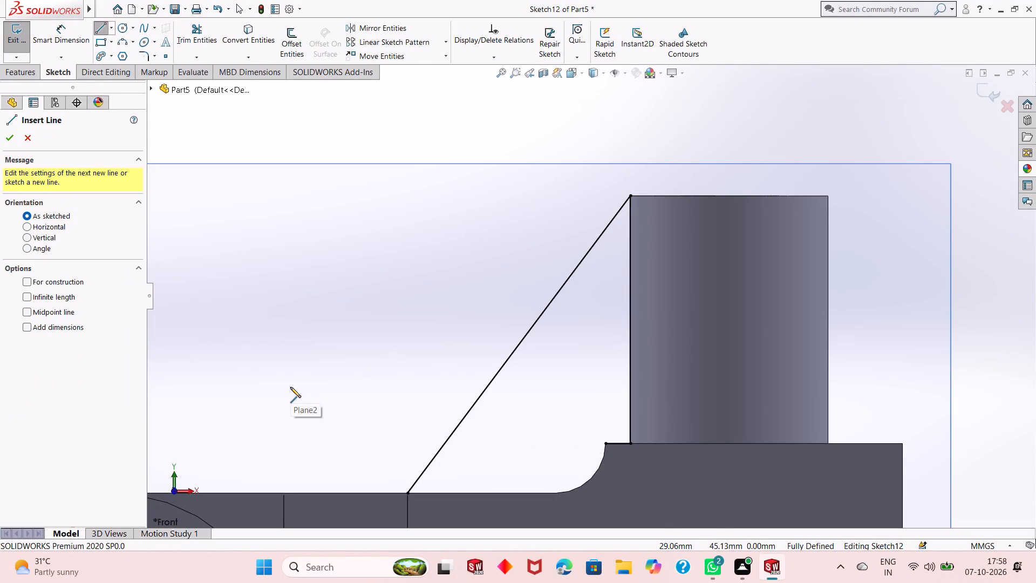
left_click(408, 496)
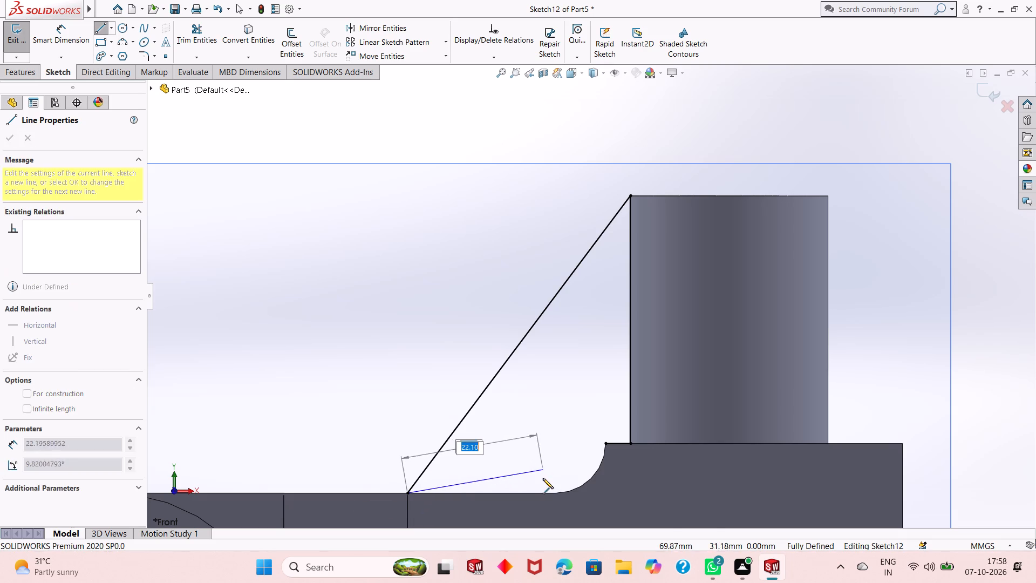
left_click(556, 492)
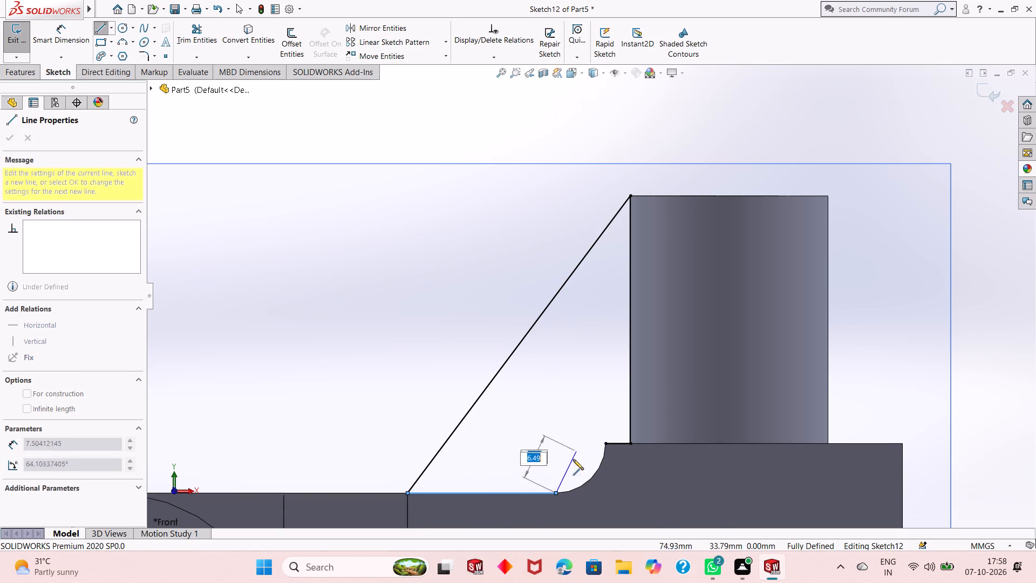
left_click(604, 443)
key("Escape")
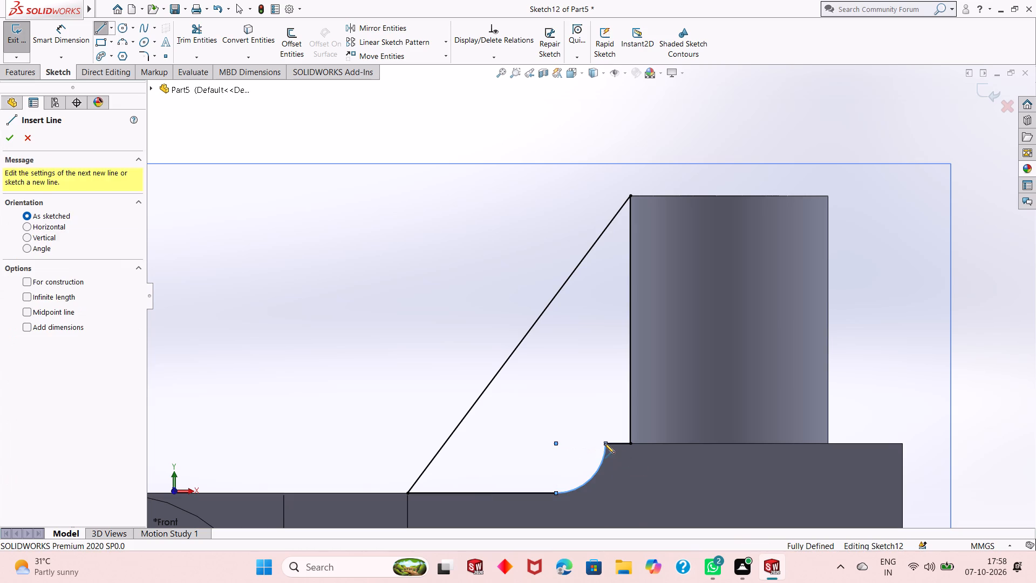
key("Escape")
key("Escape")
key("Escape")
key("Escape")
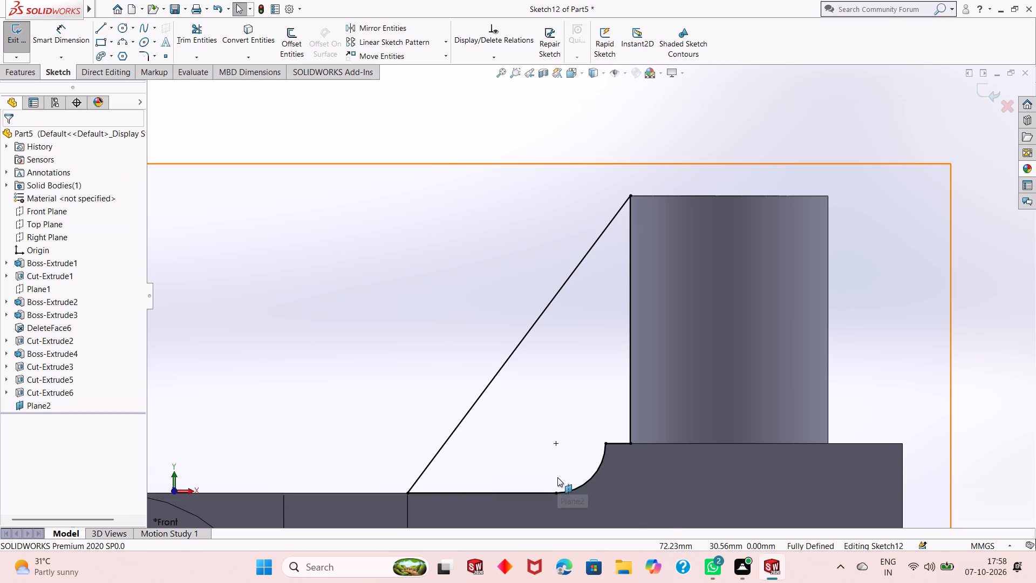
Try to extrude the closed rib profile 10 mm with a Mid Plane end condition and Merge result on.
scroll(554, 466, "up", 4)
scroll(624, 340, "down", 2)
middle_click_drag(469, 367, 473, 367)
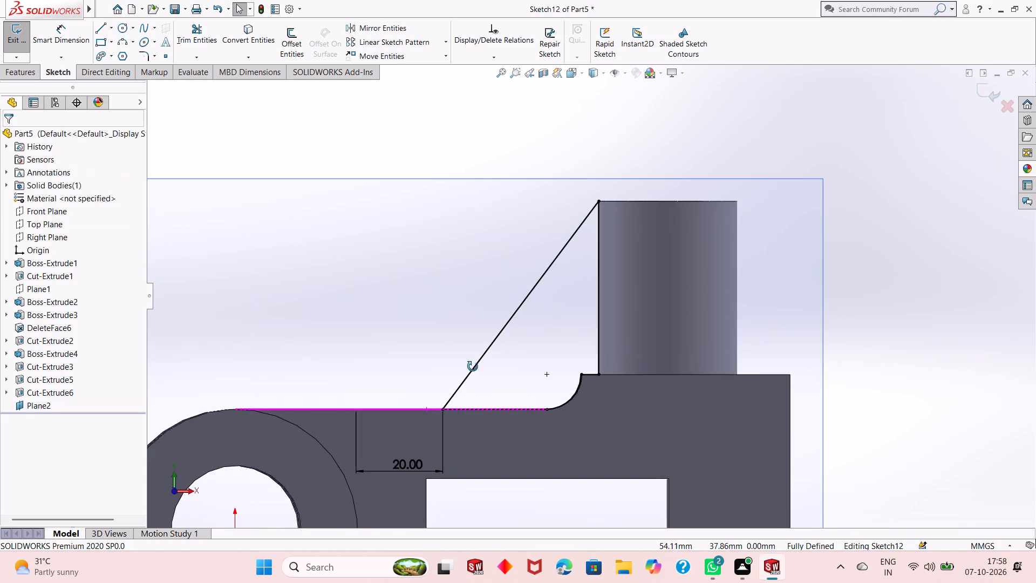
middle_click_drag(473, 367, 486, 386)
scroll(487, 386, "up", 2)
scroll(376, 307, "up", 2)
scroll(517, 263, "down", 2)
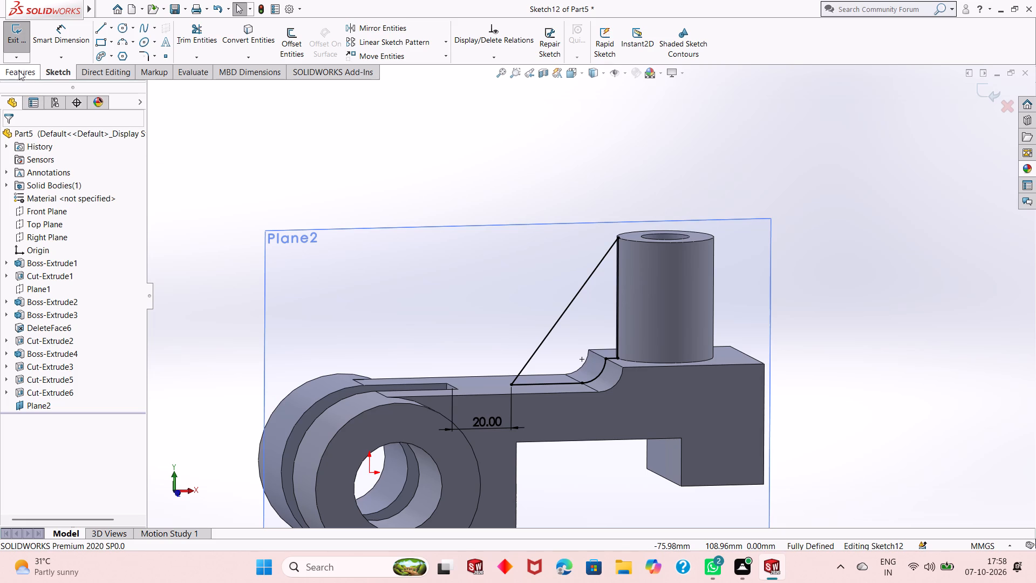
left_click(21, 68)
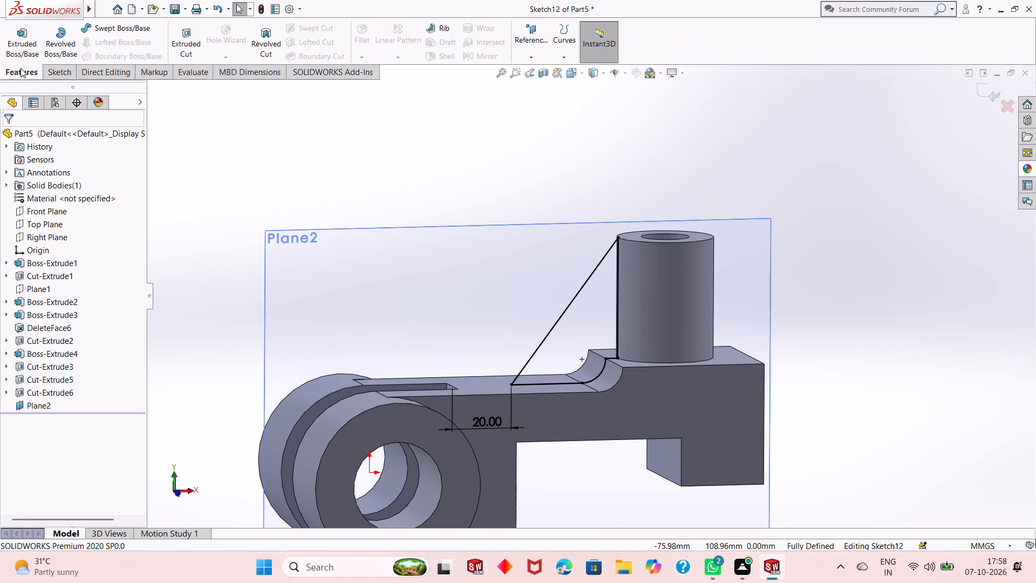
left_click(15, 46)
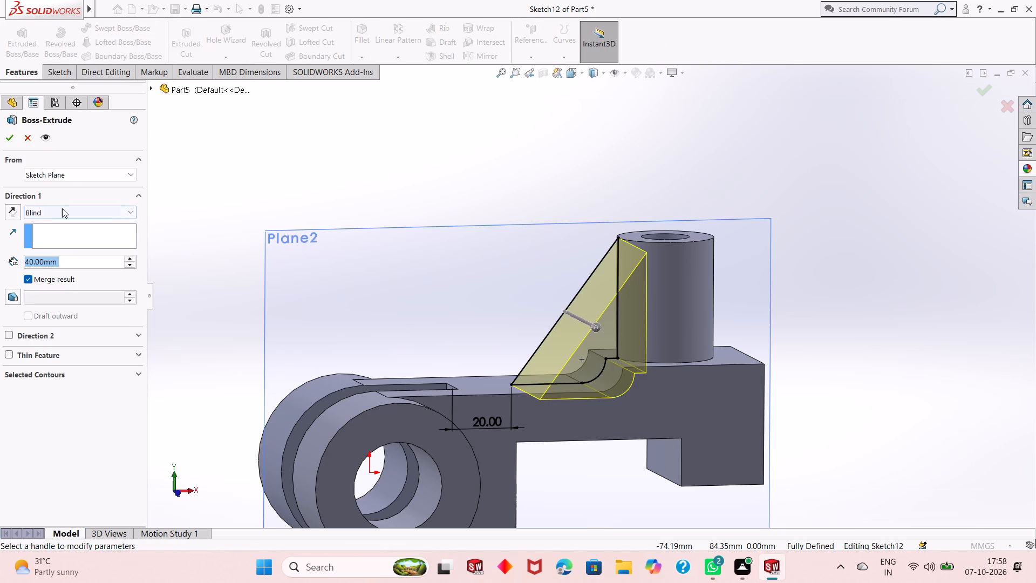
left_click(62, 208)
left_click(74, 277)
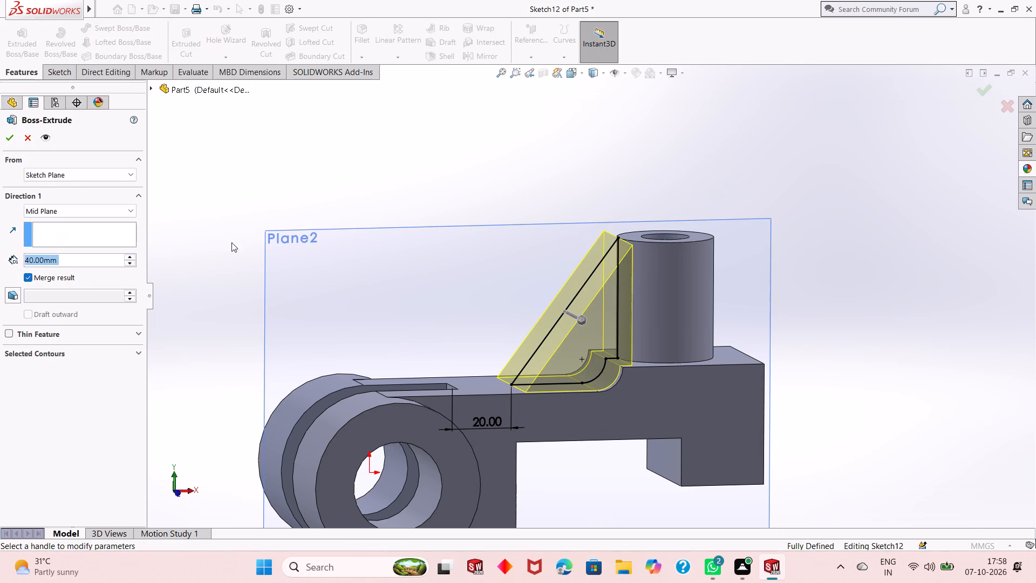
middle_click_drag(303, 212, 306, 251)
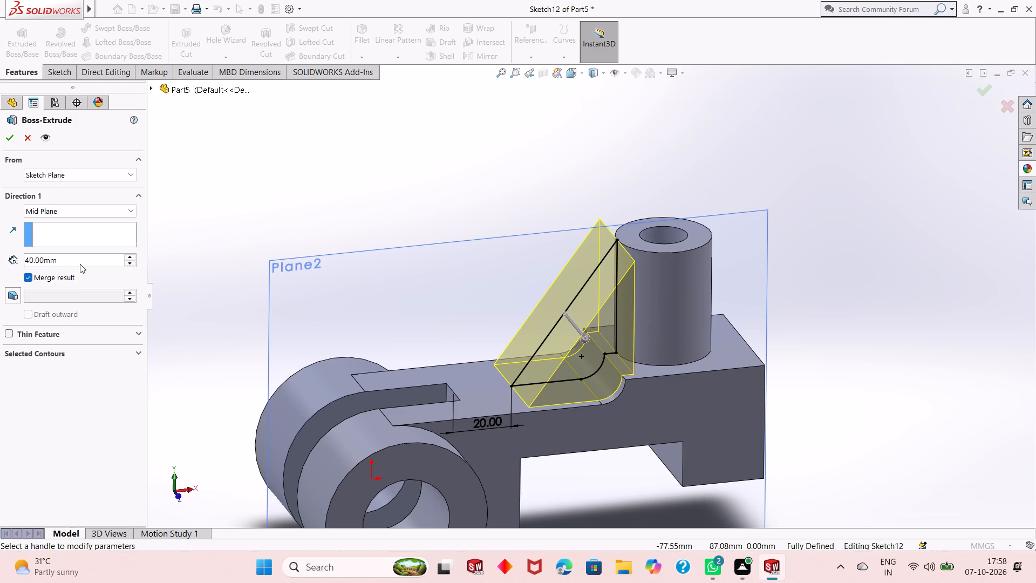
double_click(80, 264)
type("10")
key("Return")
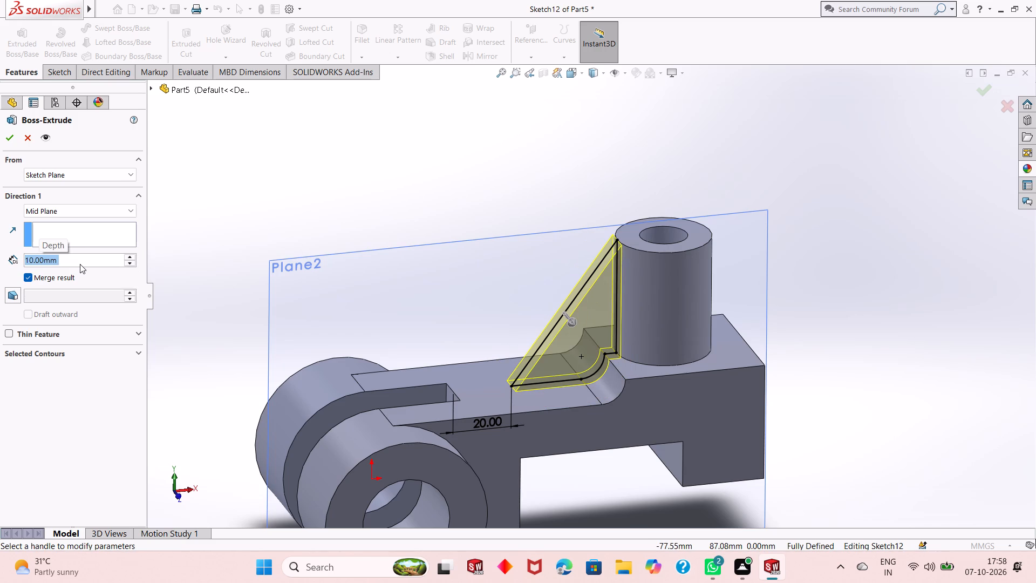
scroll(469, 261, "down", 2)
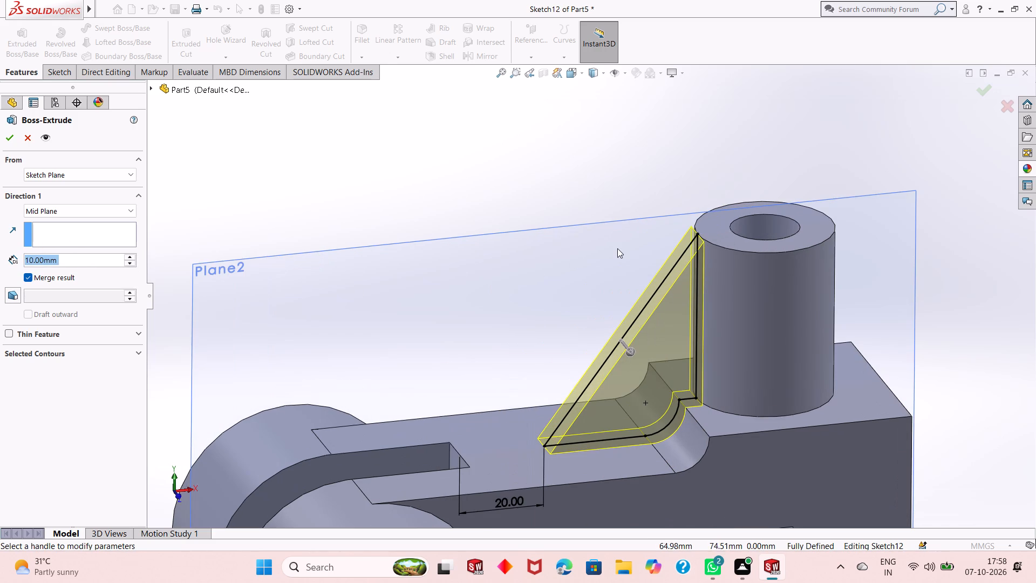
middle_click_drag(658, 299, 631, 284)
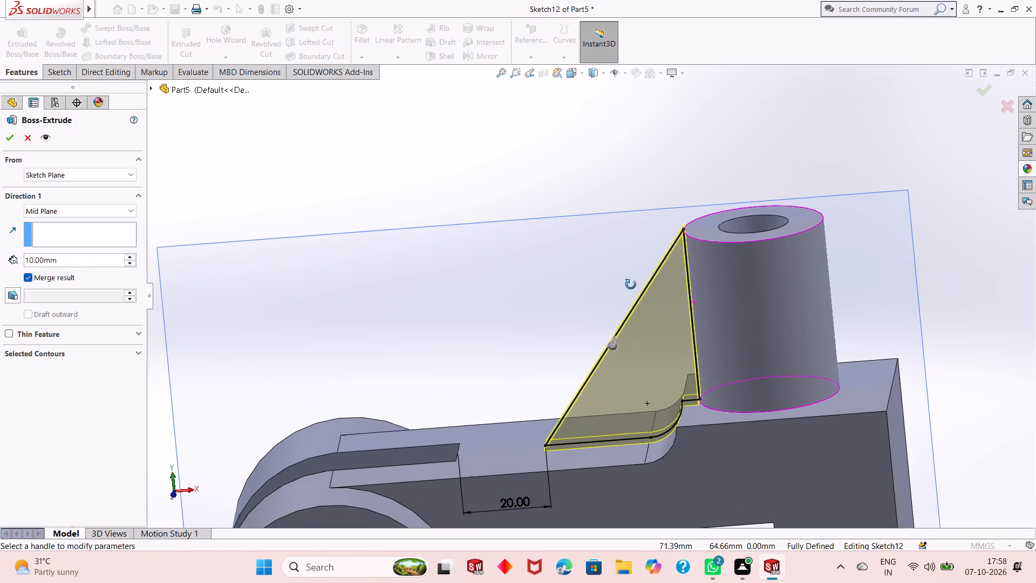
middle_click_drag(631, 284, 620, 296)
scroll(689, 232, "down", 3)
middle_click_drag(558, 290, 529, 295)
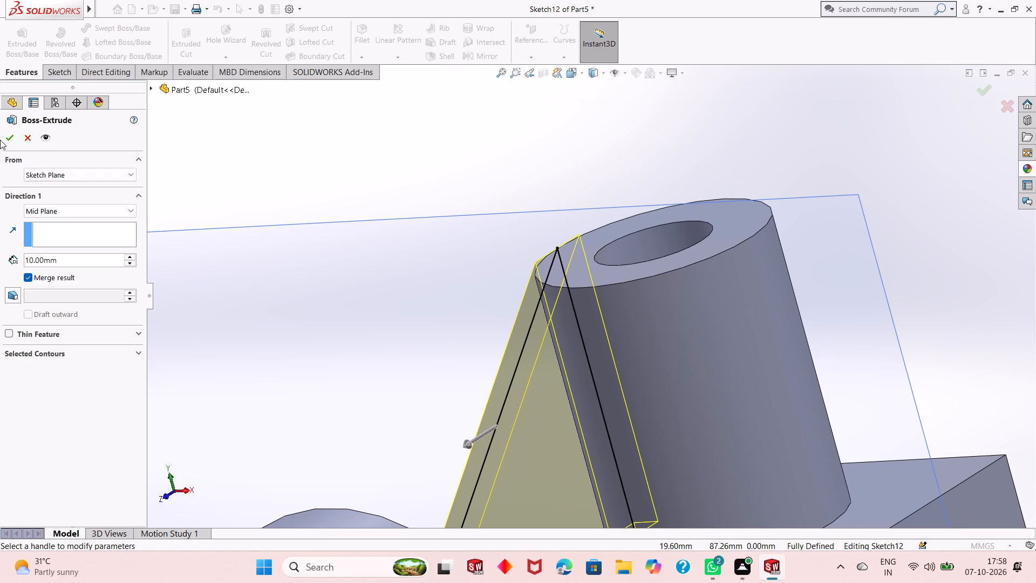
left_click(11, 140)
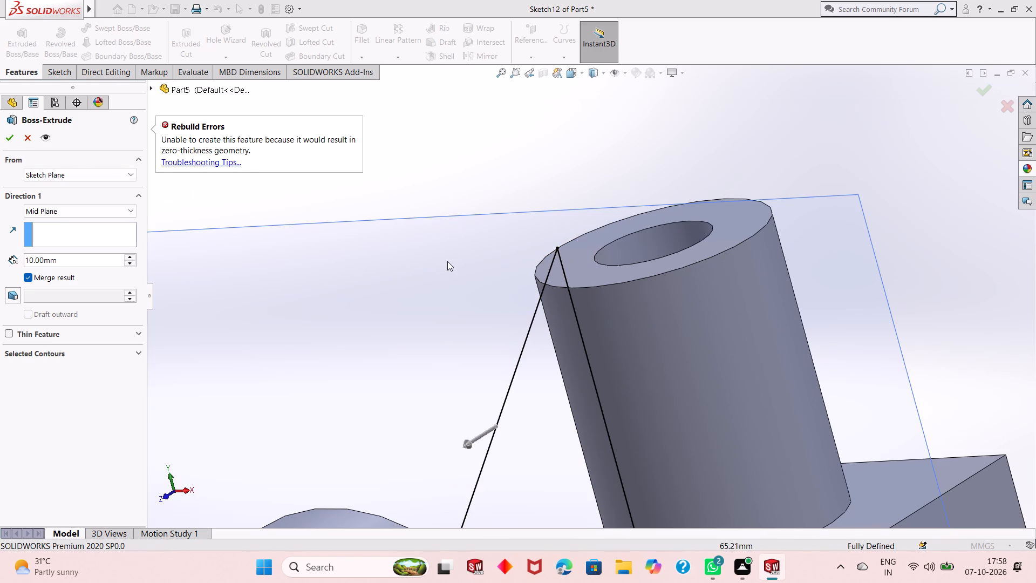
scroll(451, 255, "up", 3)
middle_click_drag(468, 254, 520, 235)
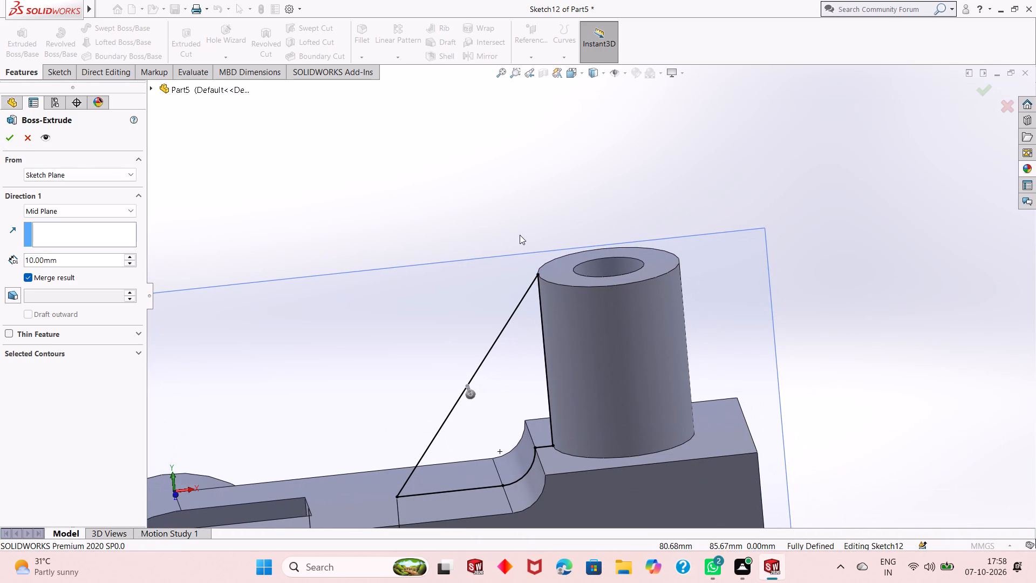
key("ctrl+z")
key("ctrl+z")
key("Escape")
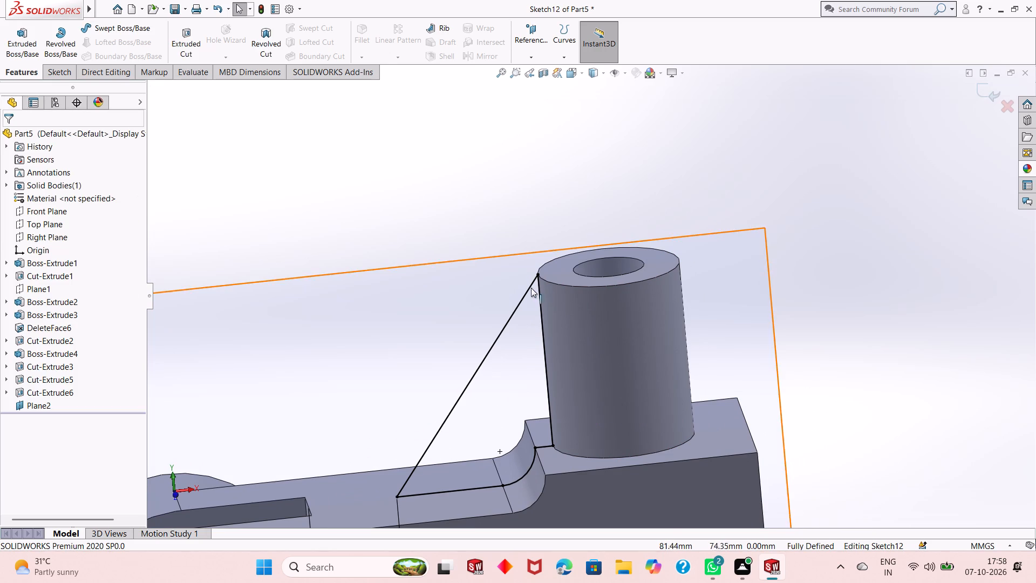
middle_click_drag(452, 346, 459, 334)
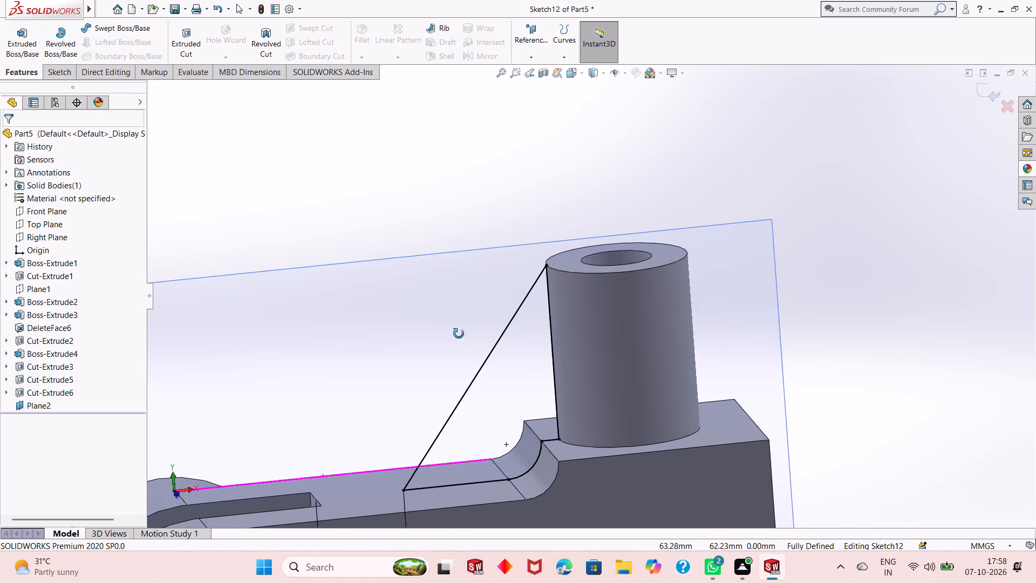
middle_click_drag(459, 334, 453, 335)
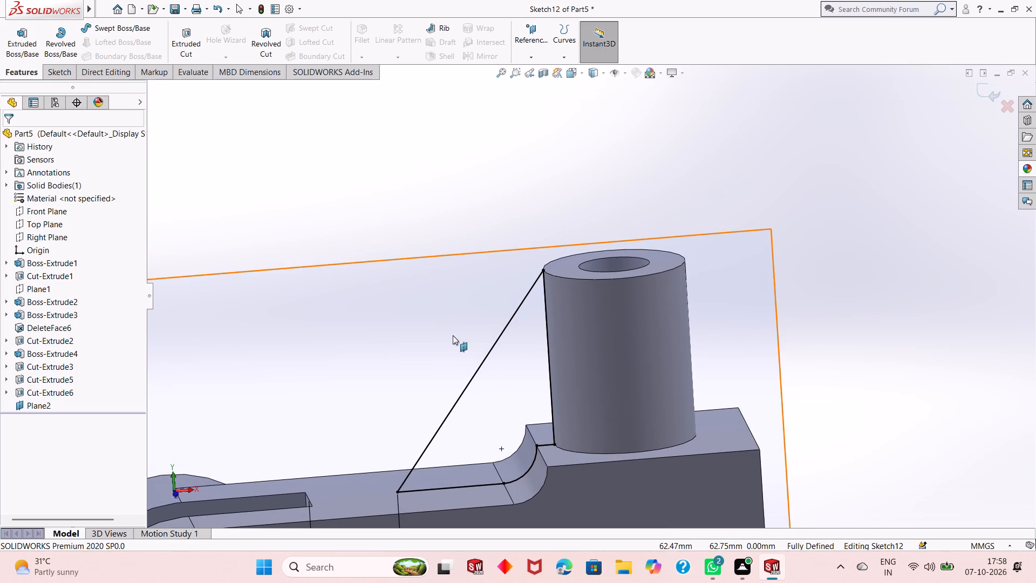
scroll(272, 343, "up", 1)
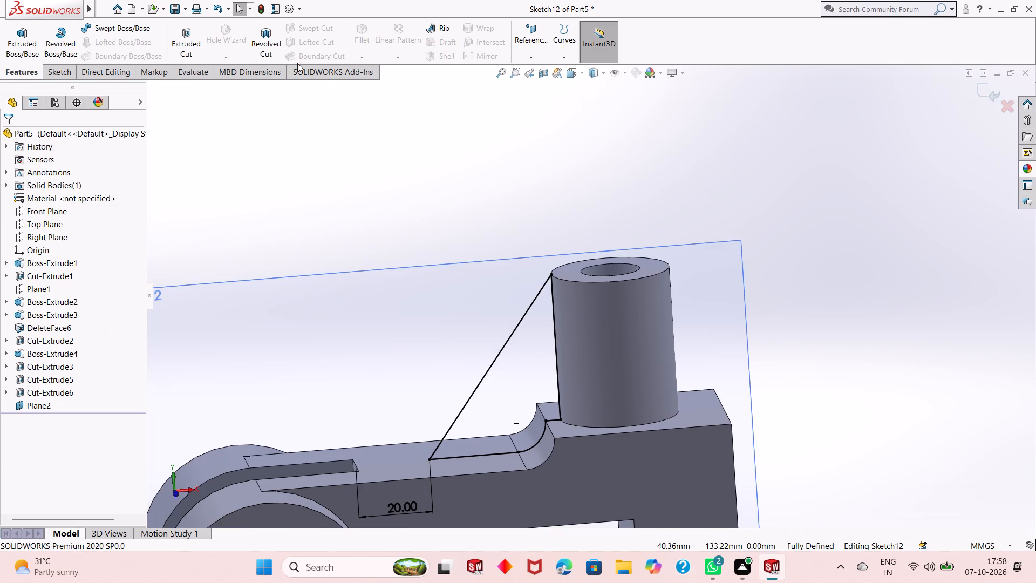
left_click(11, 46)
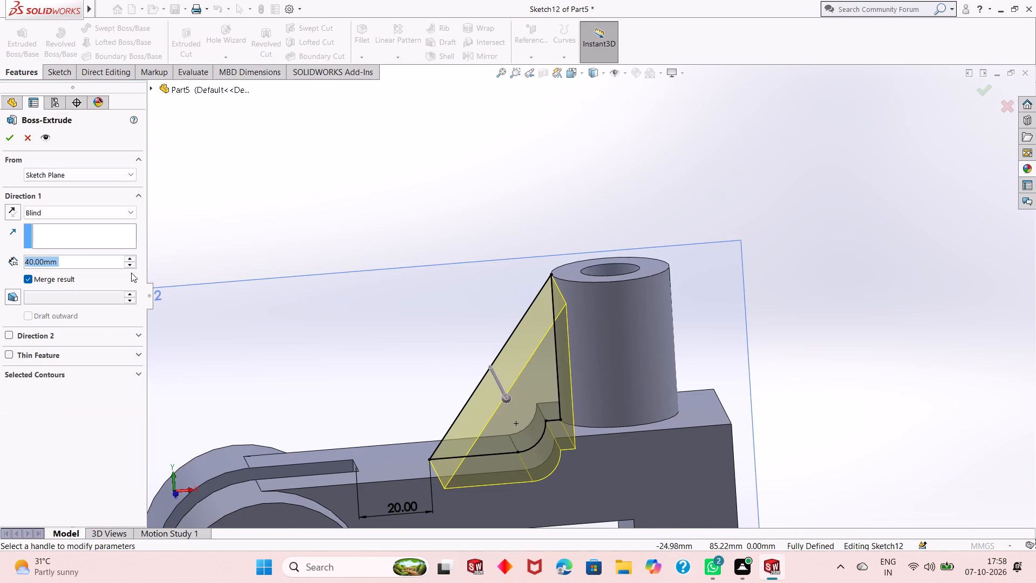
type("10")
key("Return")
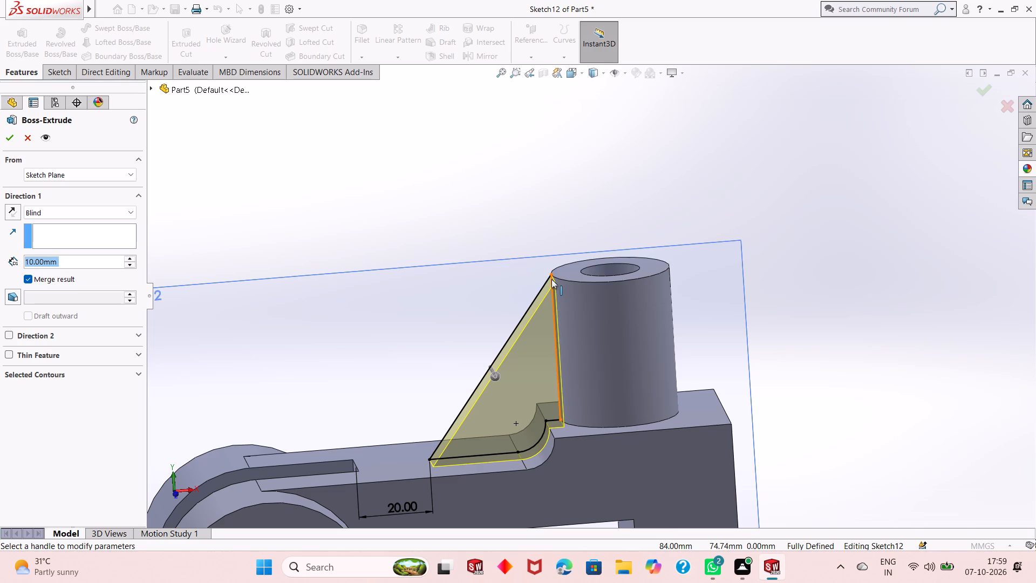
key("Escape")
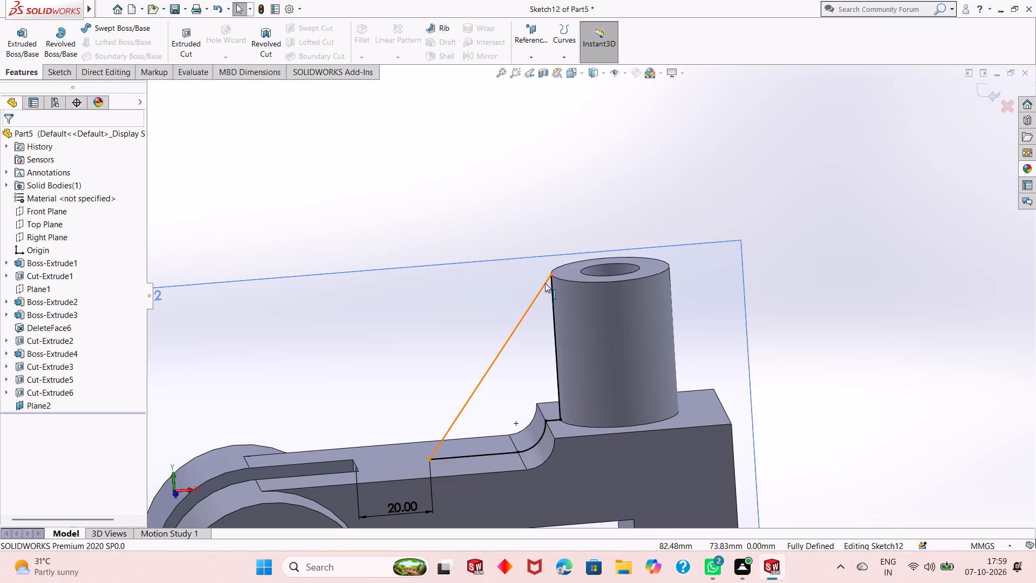
Undo the rib sketch's tangent arc, straight lines and 20 mm dimension, back to an empty sketch on Plane2.
scroll(584, 299, "down", 3)
scroll(572, 309, "up", 1)
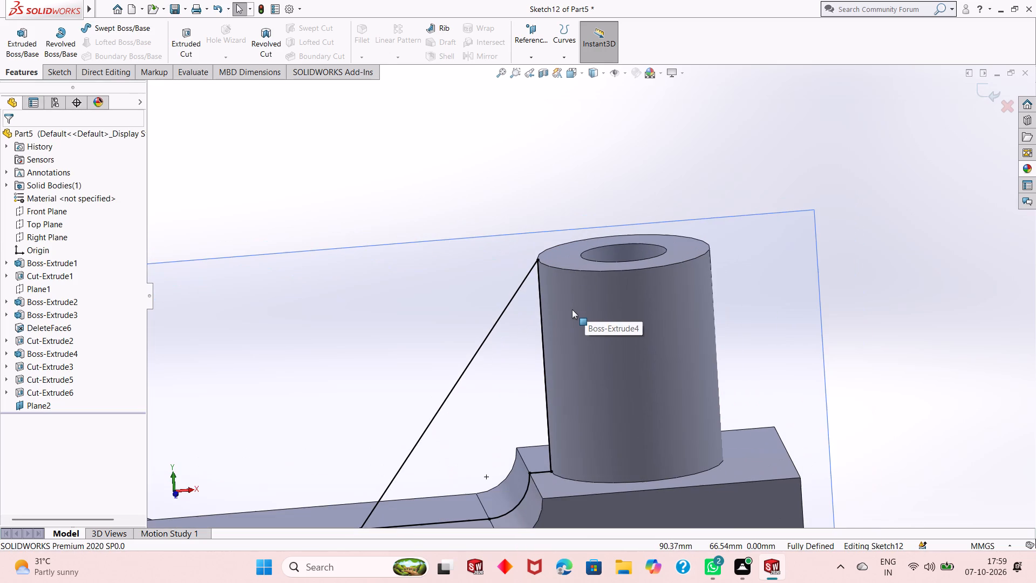
scroll(533, 311, "down", 3)
scroll(533, 309, "up", 2)
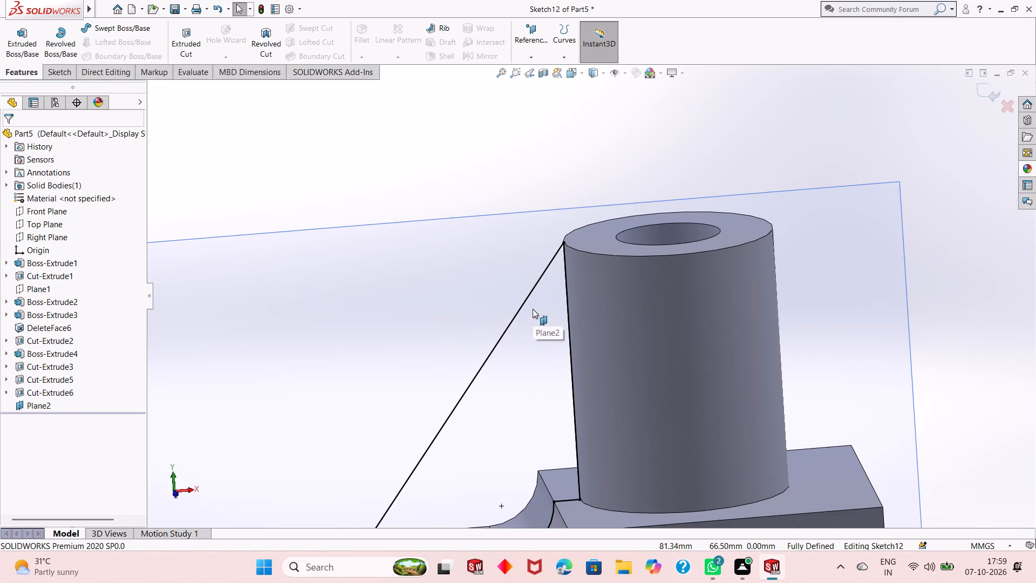
scroll(541, 311, "up", 1)
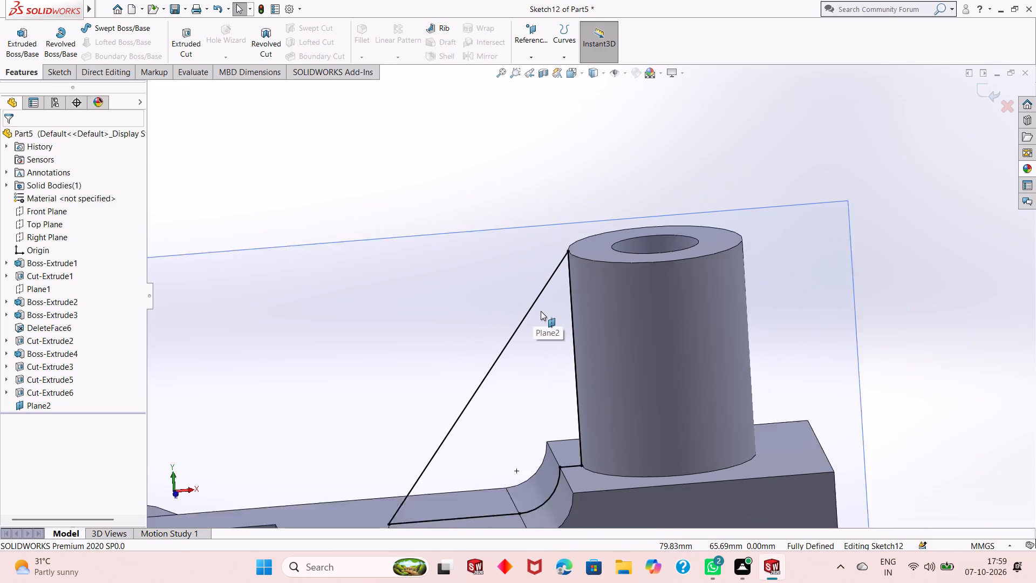
scroll(541, 311, "up", 1)
key("Escape")
key("ctrl+z")
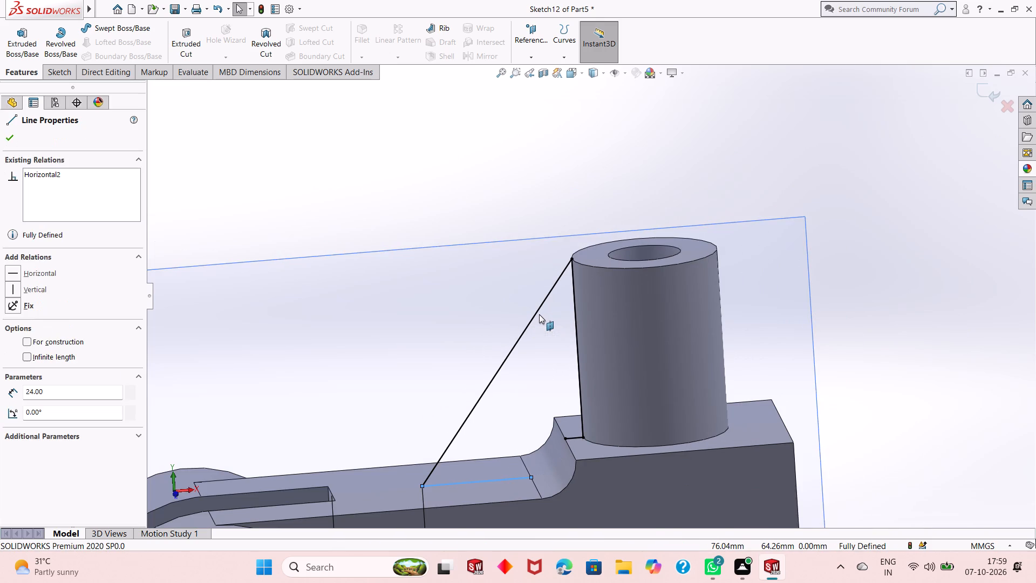
key("ctrl+z")
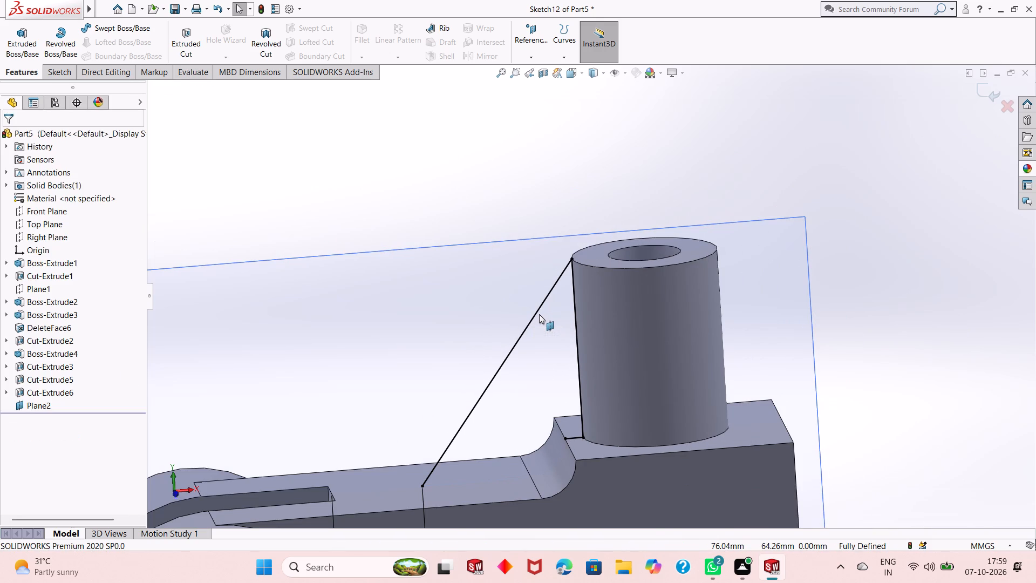
key("ctrl+z")
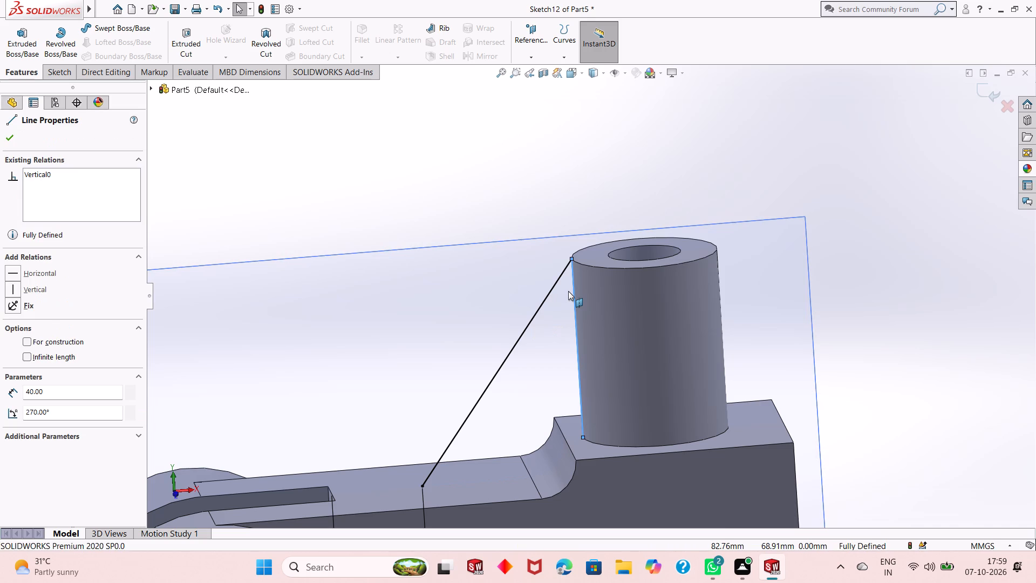
key("ctrl+z")
key("ctrl+z")
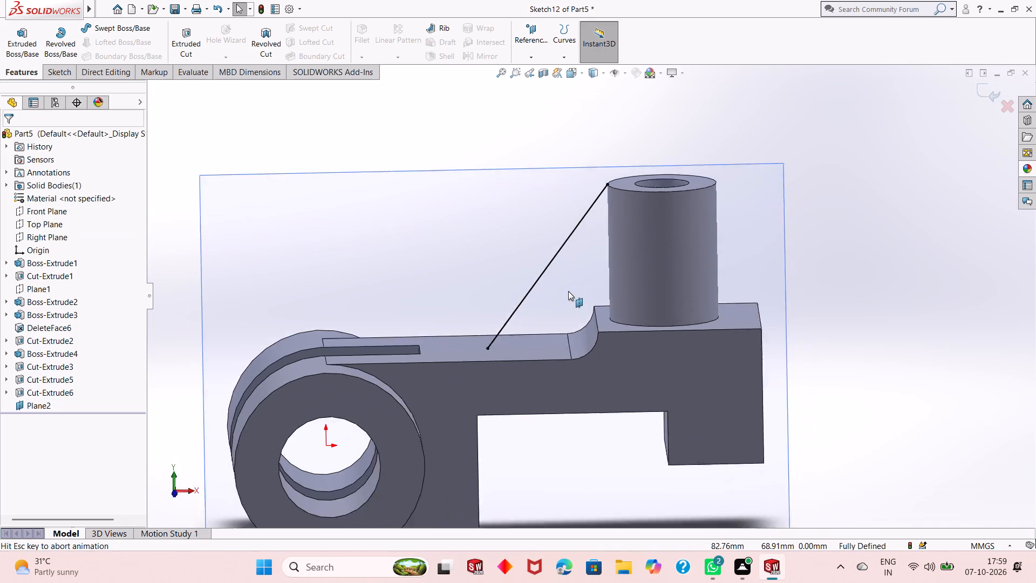
key("ctrl+z")
key("ctrl+z")
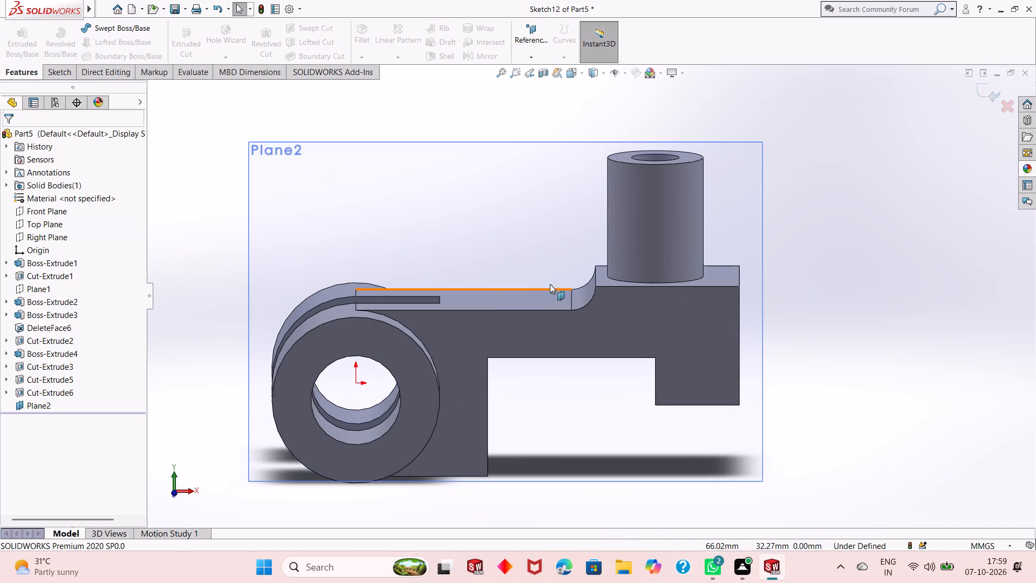
Examine the arm, curved step and bored boss from several angles to judge where the rib meets the boss.
scroll(543, 279, "up", 2)
scroll(596, 182, "down", 1)
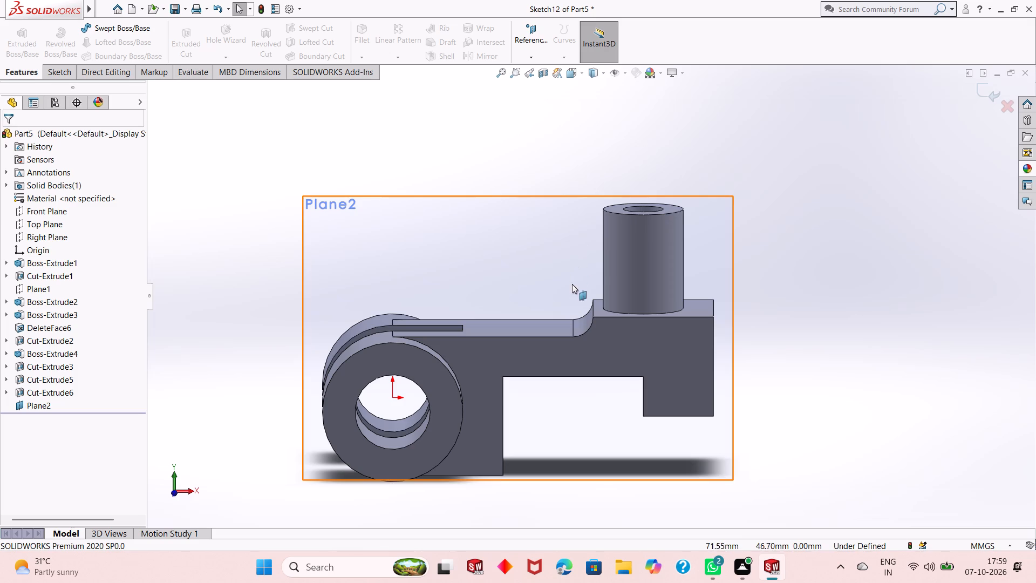
scroll(563, 304, "down", 1)
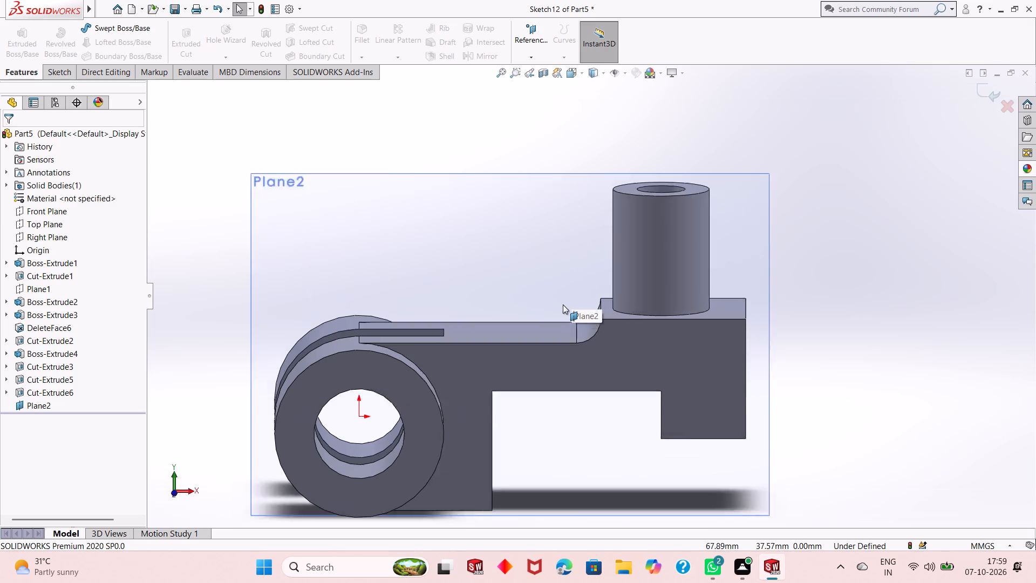
scroll(563, 304, "down", 1)
scroll(562, 304, "up", 3)
scroll(601, 212, "down", 1)
scroll(568, 282, "up", 1)
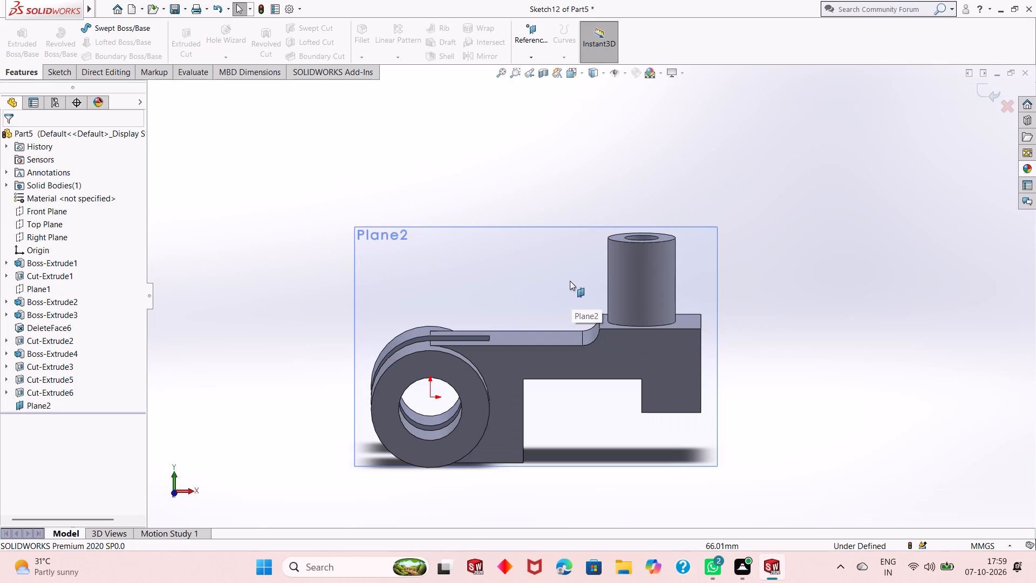
scroll(581, 275, "down", 1)
scroll(581, 275, "up", 1)
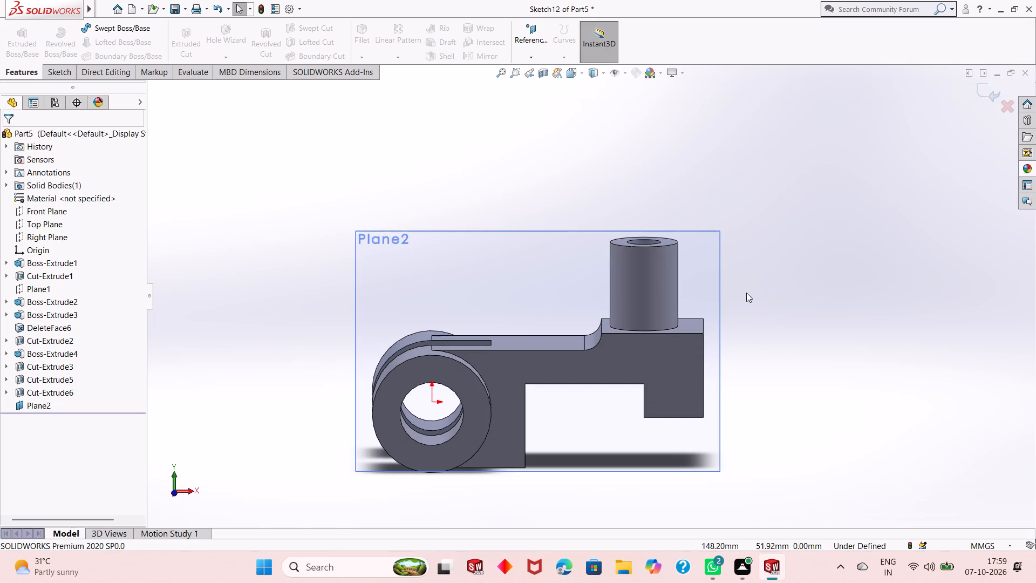
middle_click_drag(737, 291, 735, 290)
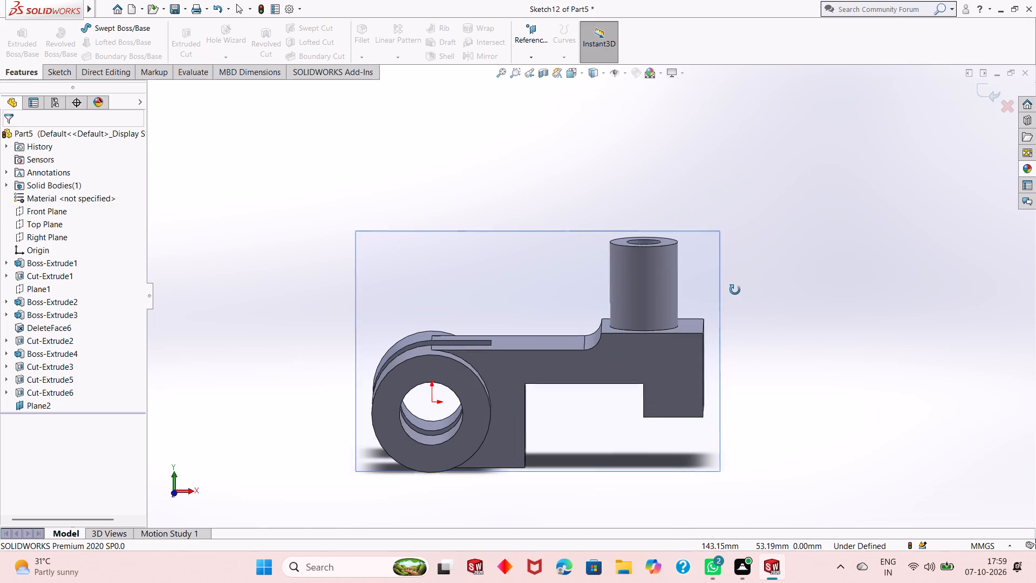
middle_click_drag(735, 290, 729, 267)
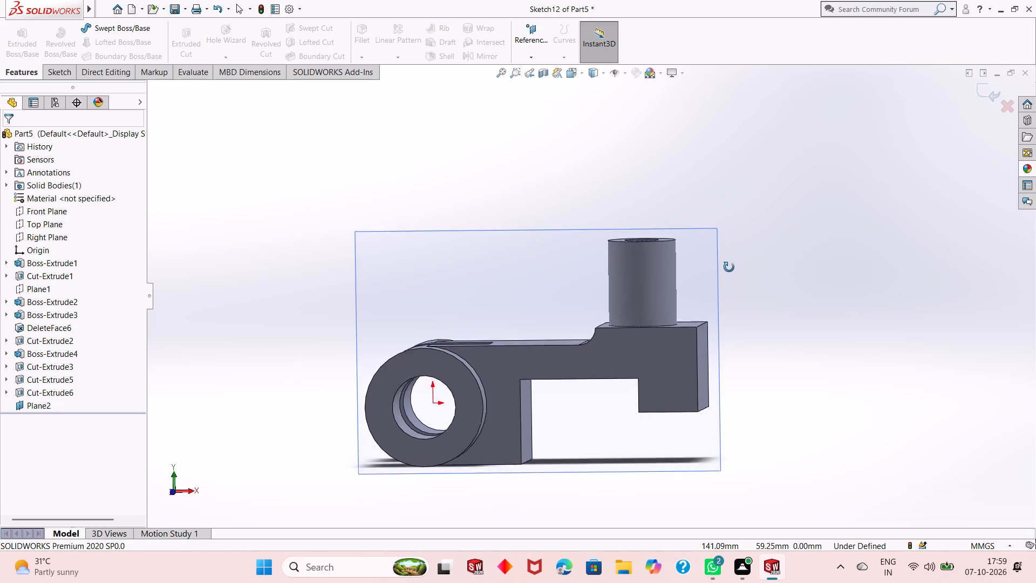
middle_click_drag(729, 267, 758, 319)
scroll(621, 262, "down", 2)
scroll(604, 277, "up", 1)
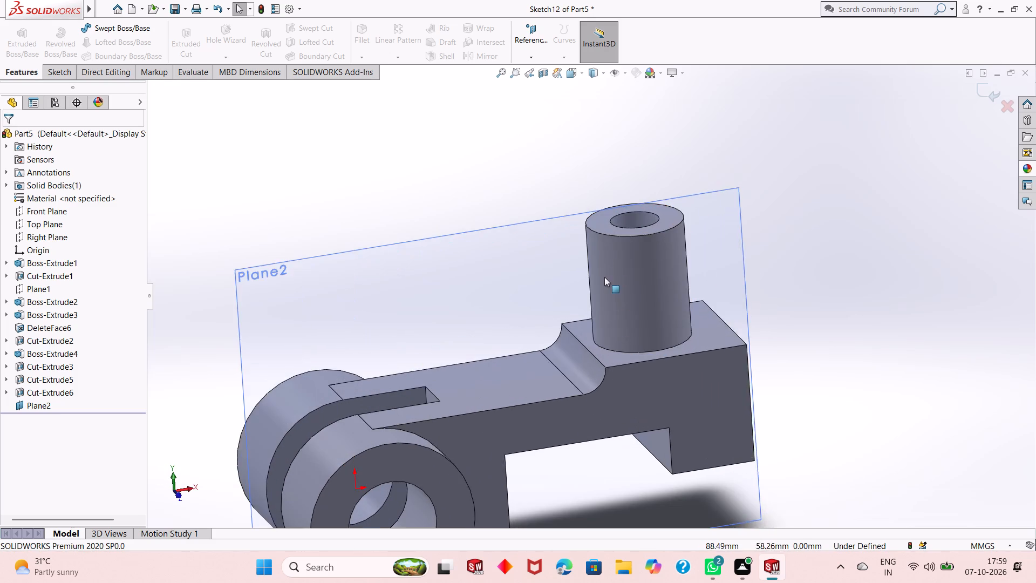
Undo the empty rib sketch and the reference plane it was on.
scroll(739, 293, "up", 1)
middle_click_drag(739, 293, 748, 277)
scroll(575, 256, "down", 2)
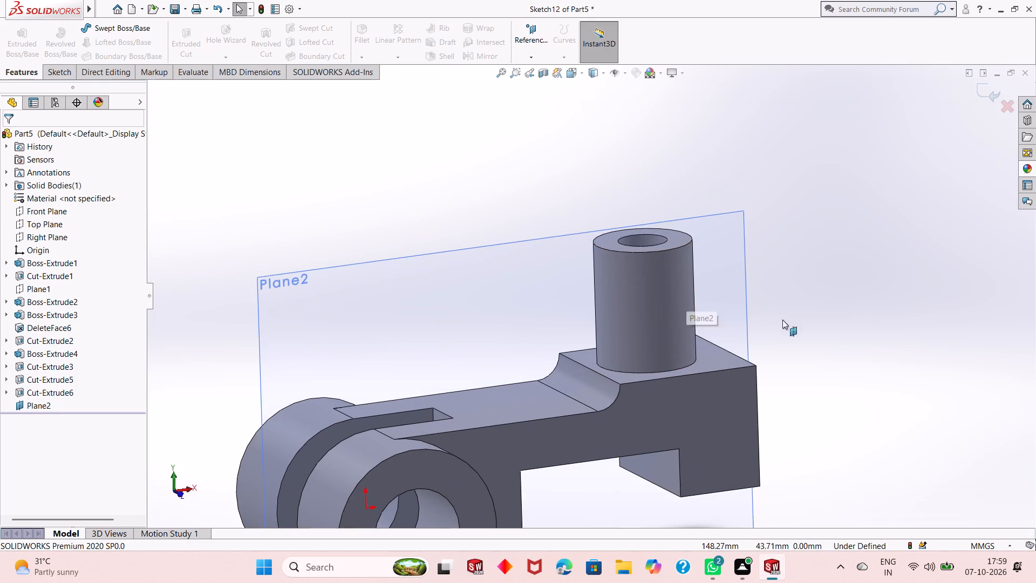
scroll(765, 314, "up", 1)
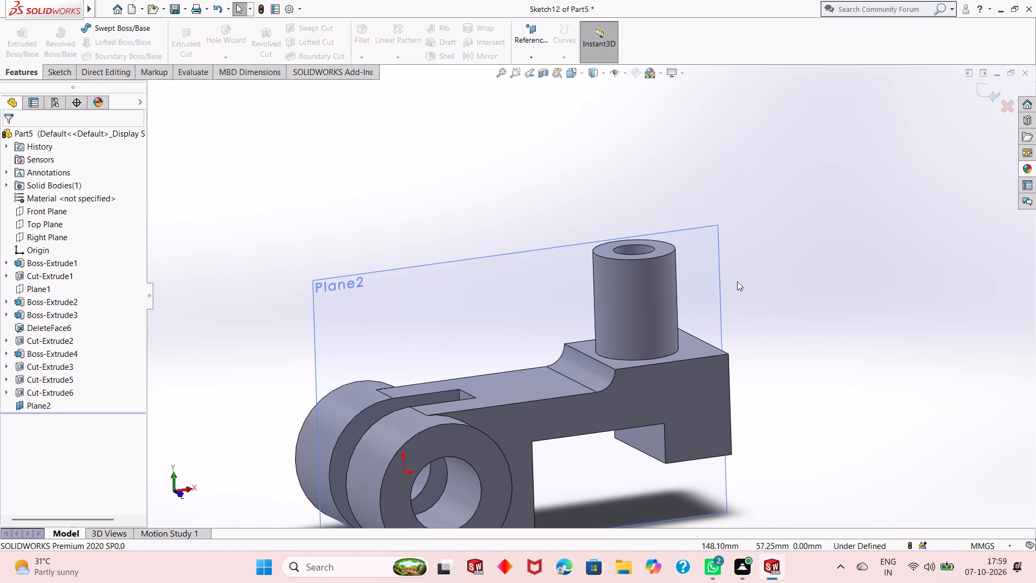
scroll(706, 268, "down", 1)
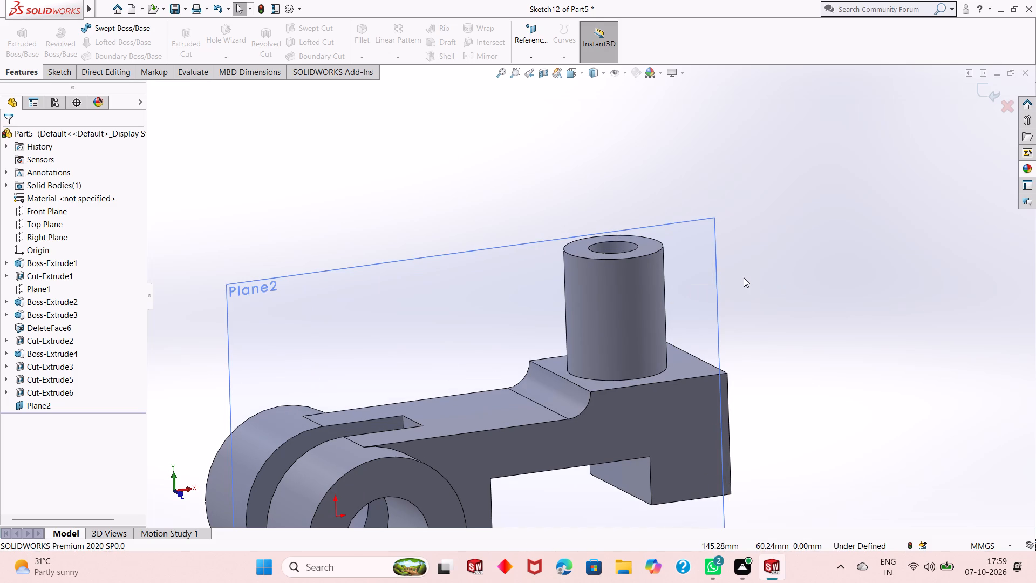
key("ctrl+z")
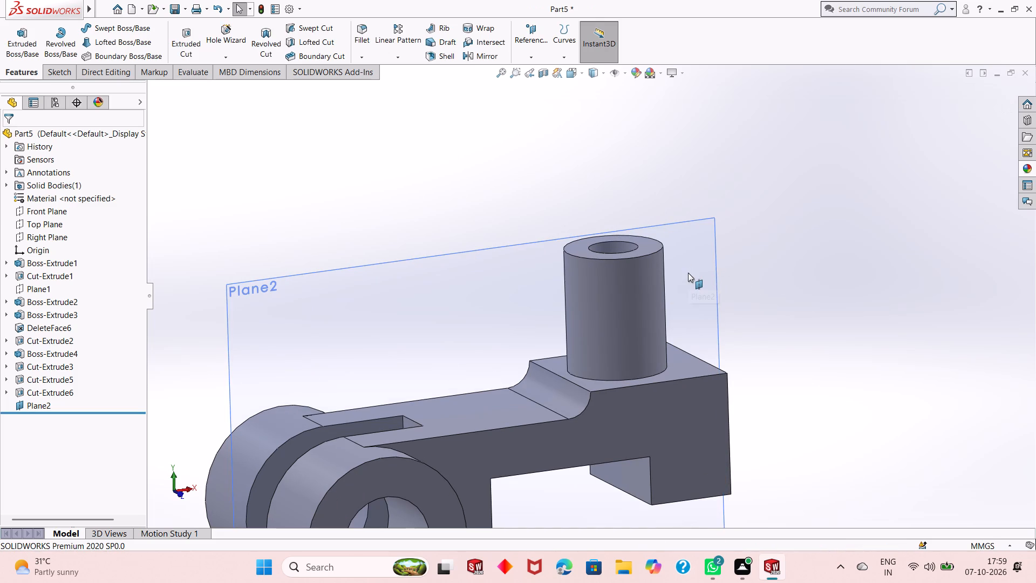
key("ctrl+z")
scroll(665, 190, "down", 3)
scroll(644, 238, "up", 2)
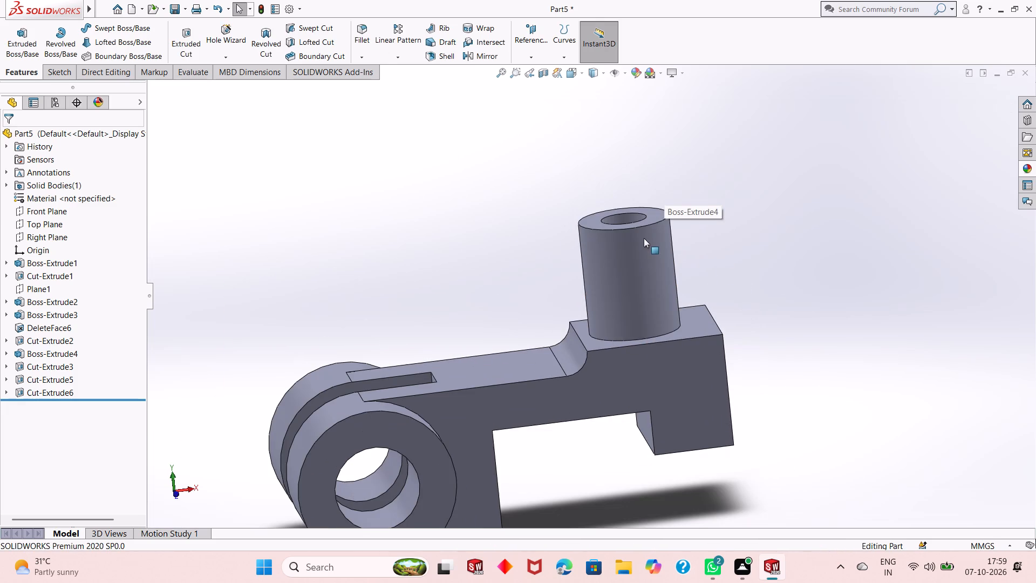
Create a reference plane offset 48 mm from the Right Plane, crossing the arm between the slotted cylinder and the boss.
left_click(526, 58)
left_click(536, 69)
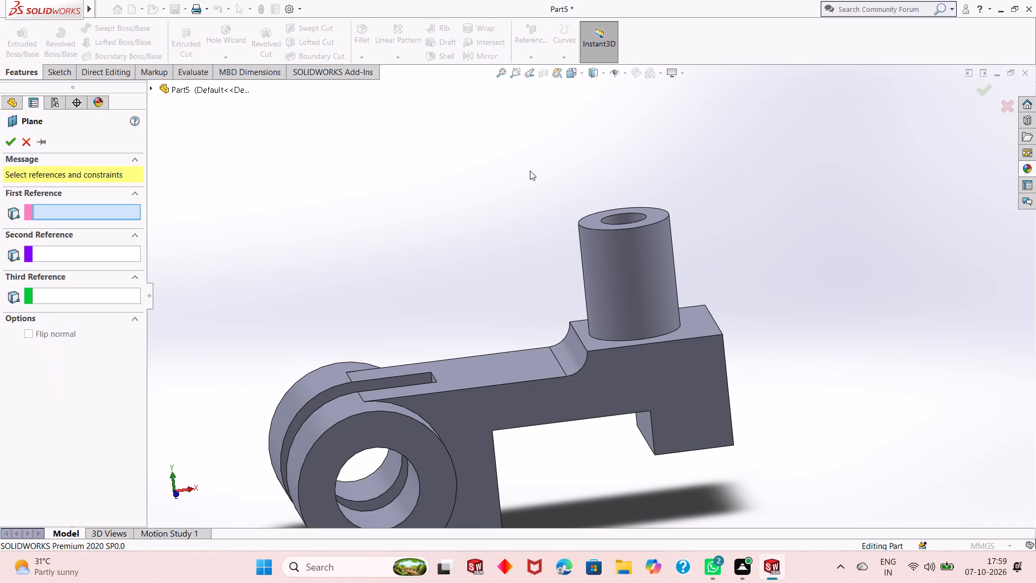
left_click(151, 89)
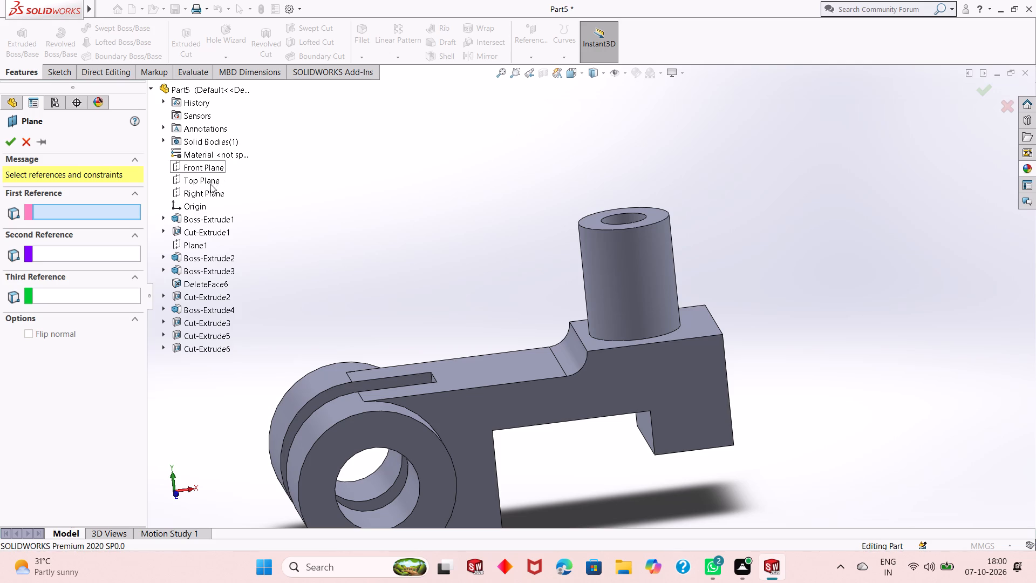
left_click(209, 191)
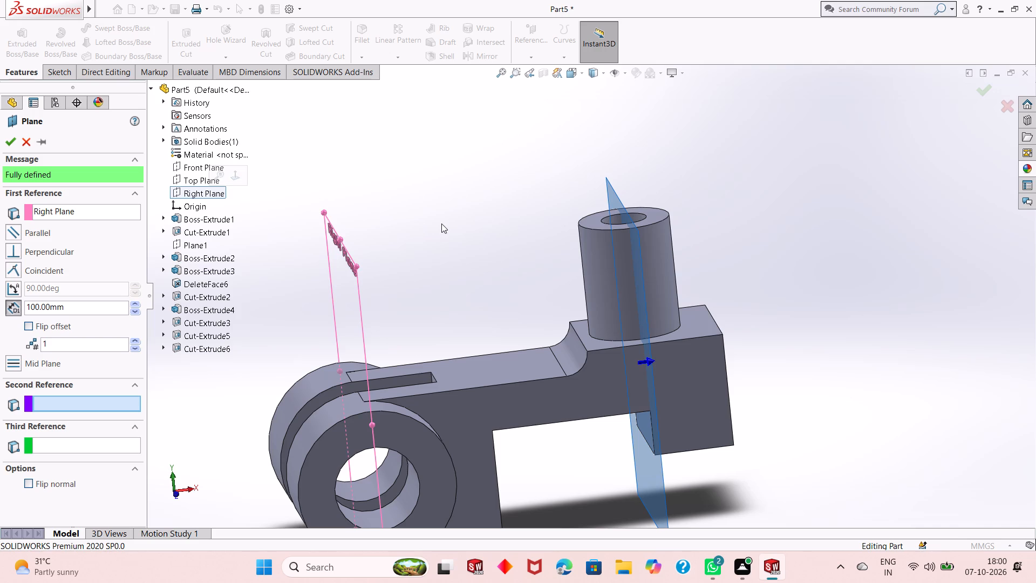
middle_click_drag(441, 223, 437, 238)
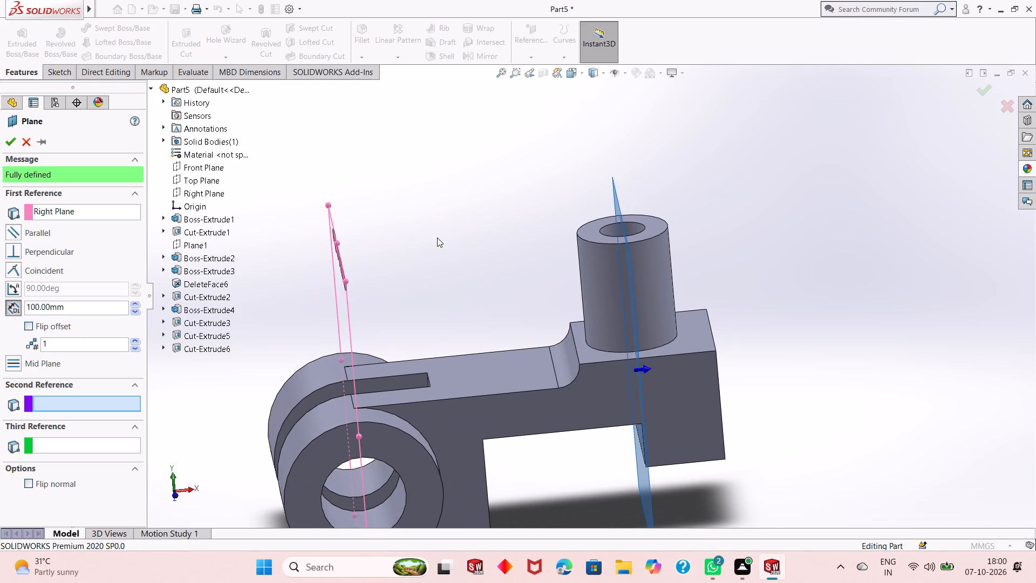
double_click(57, 301)
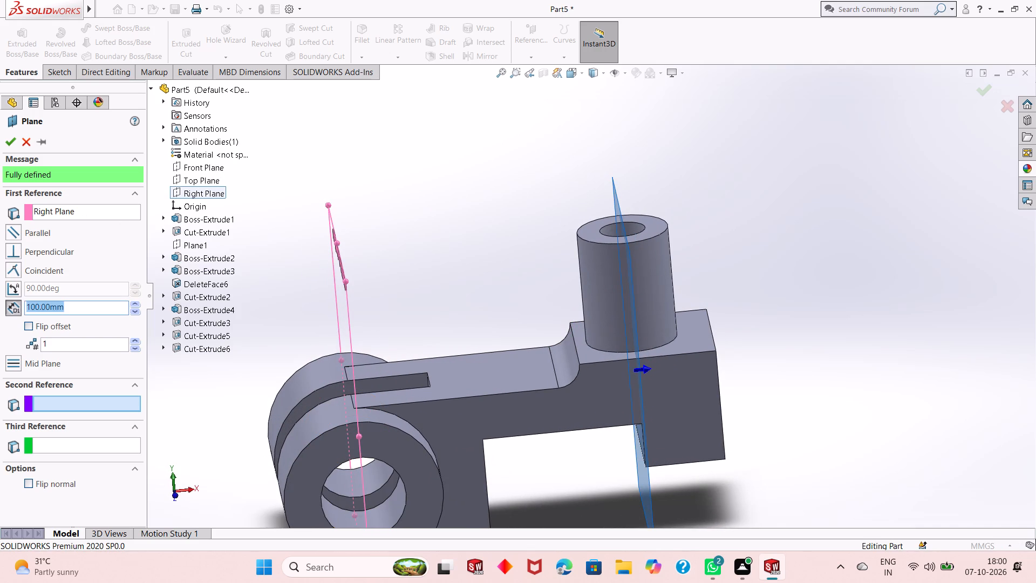
type("20")
key("Return")
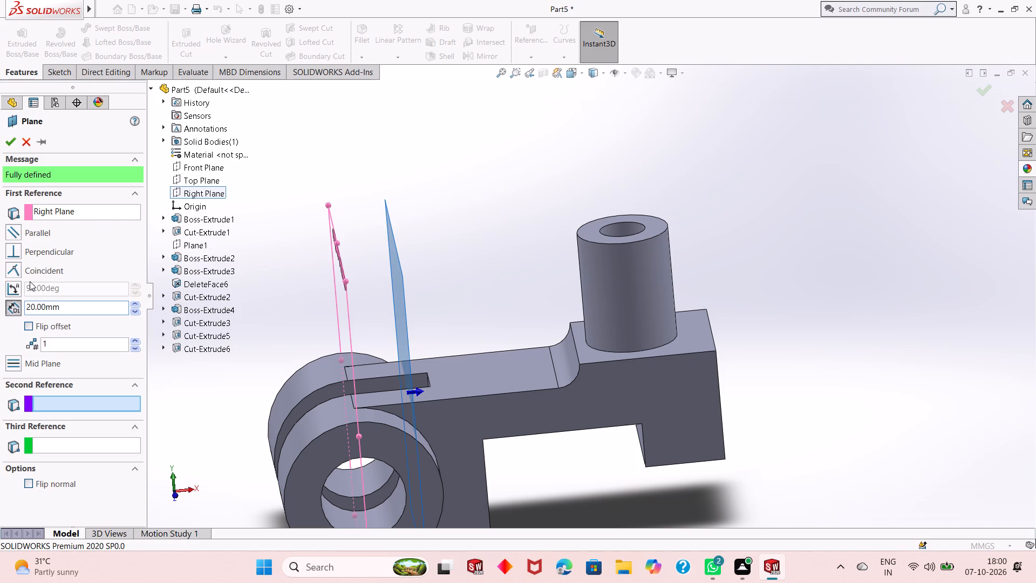
double_click(59, 302)
type("48")
key("Return")
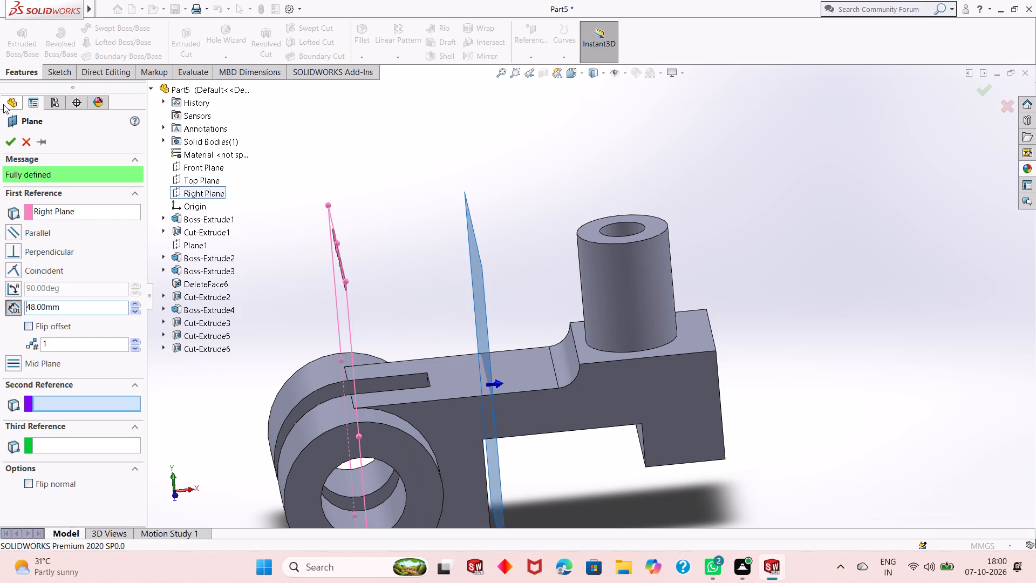
left_click(10, 142)
On the new offset plane, sketch a corner rectangle about 11 mm wide and 48 mm high from the arm's upper edge to the boss's top.
middle_click_drag(362, 269, 371, 238)
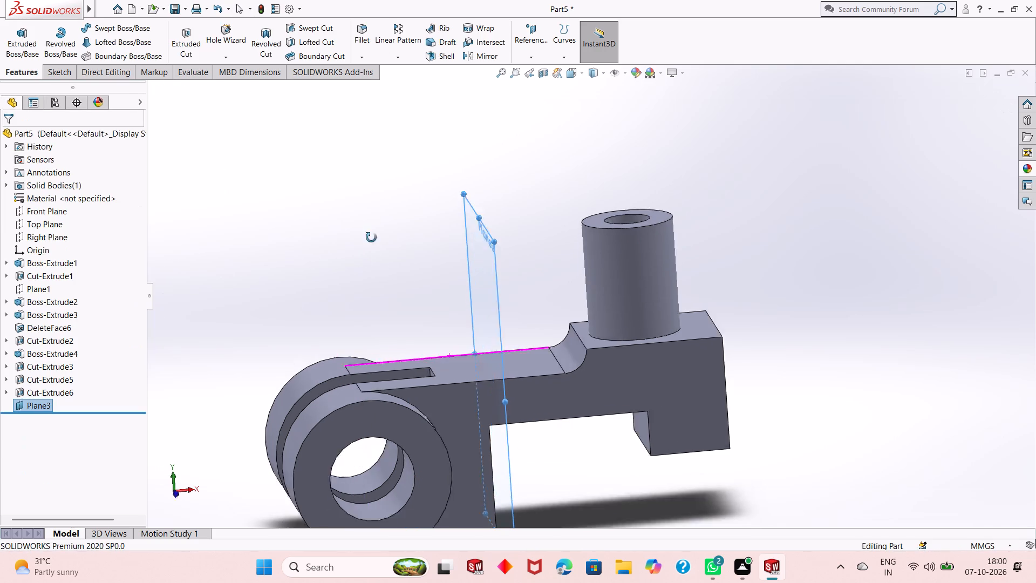
middle_click_drag(371, 238, 386, 215)
left_click(458, 239)
left_click(505, 208)
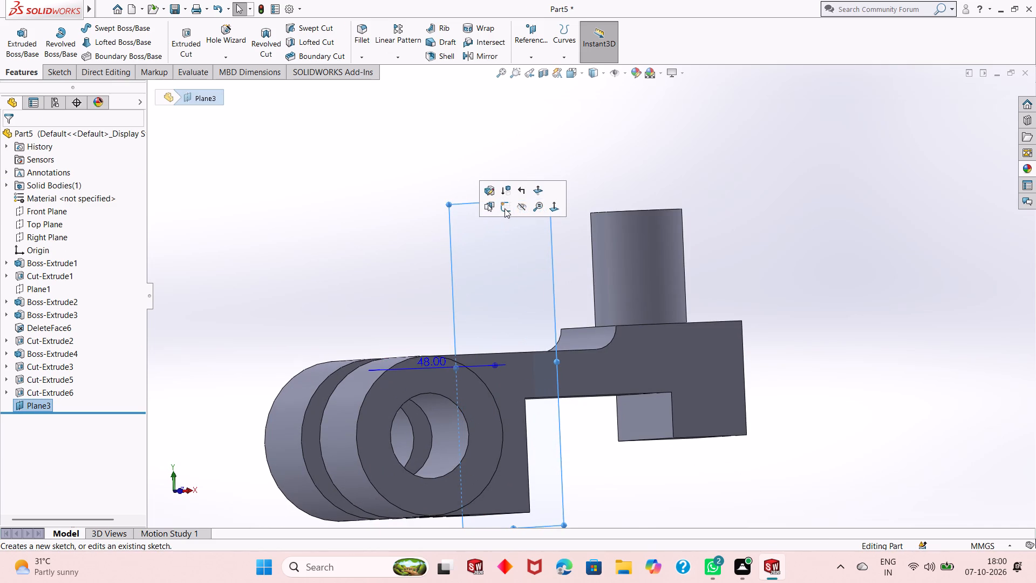
key("ctrl+8")
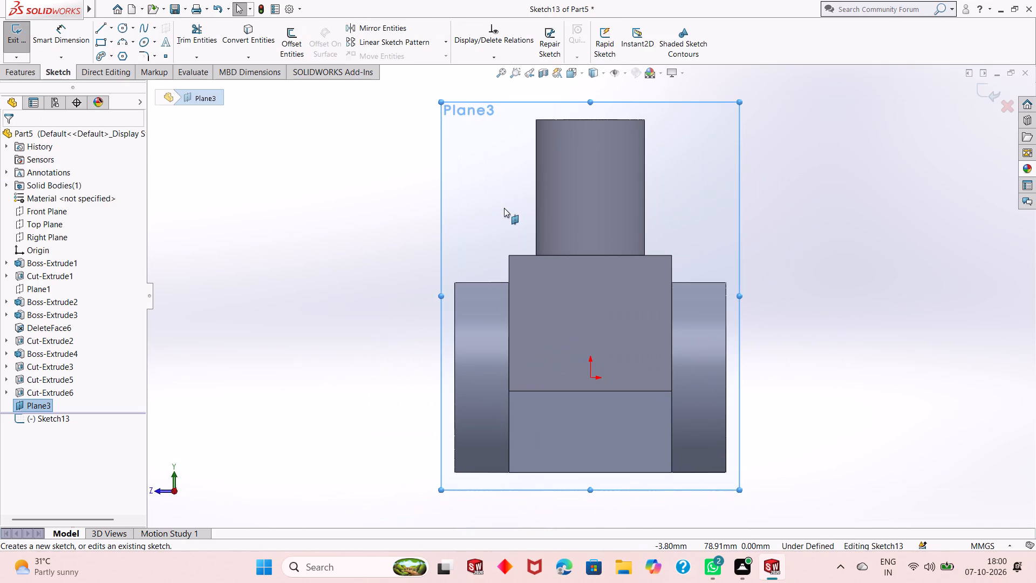
key("ctrl+8")
left_click(362, 261)
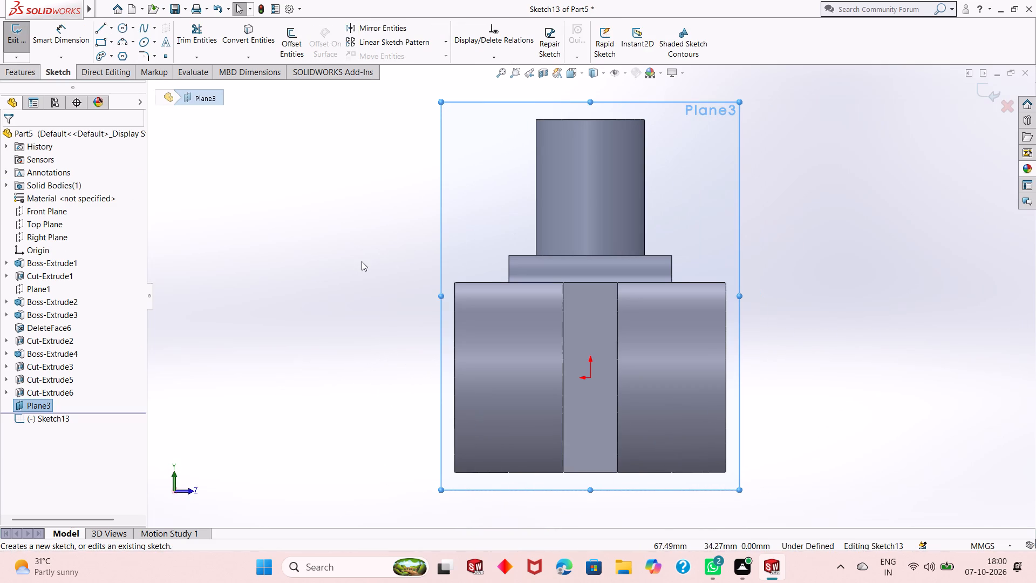
scroll(513, 246, "up", 3)
scroll(681, 192, "down", 2)
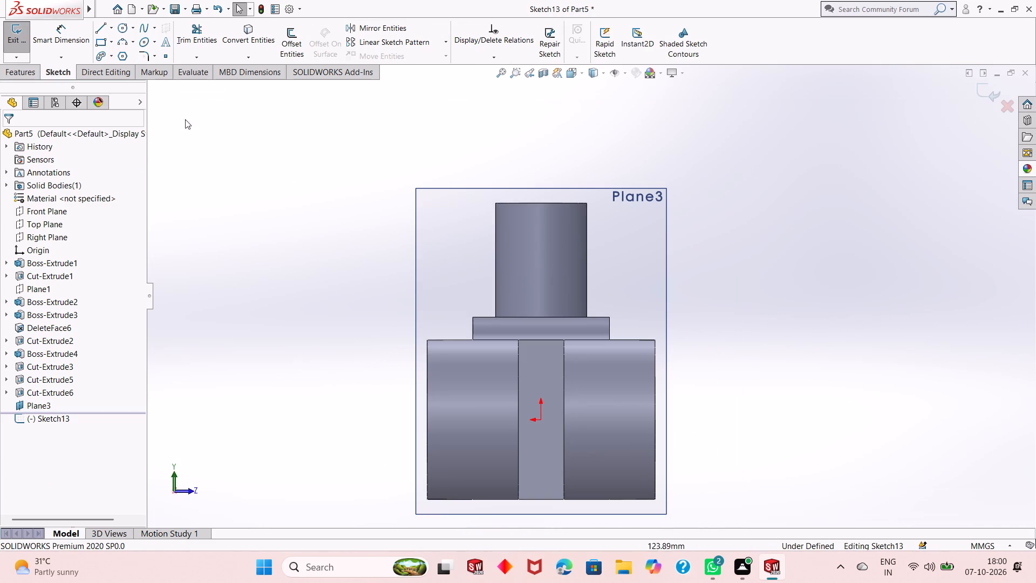
left_click(108, 42)
left_click(112, 55)
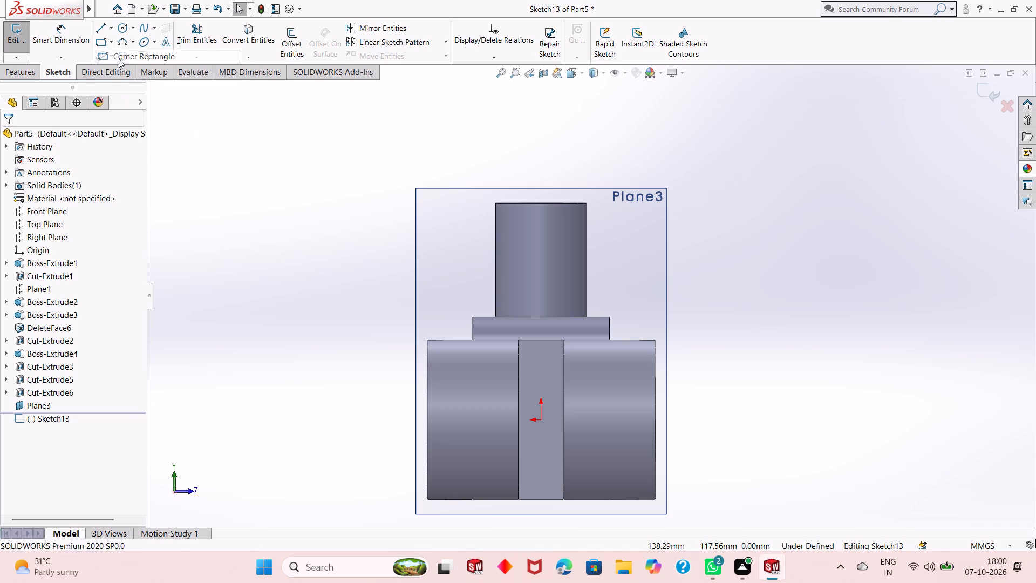
left_click(526, 341)
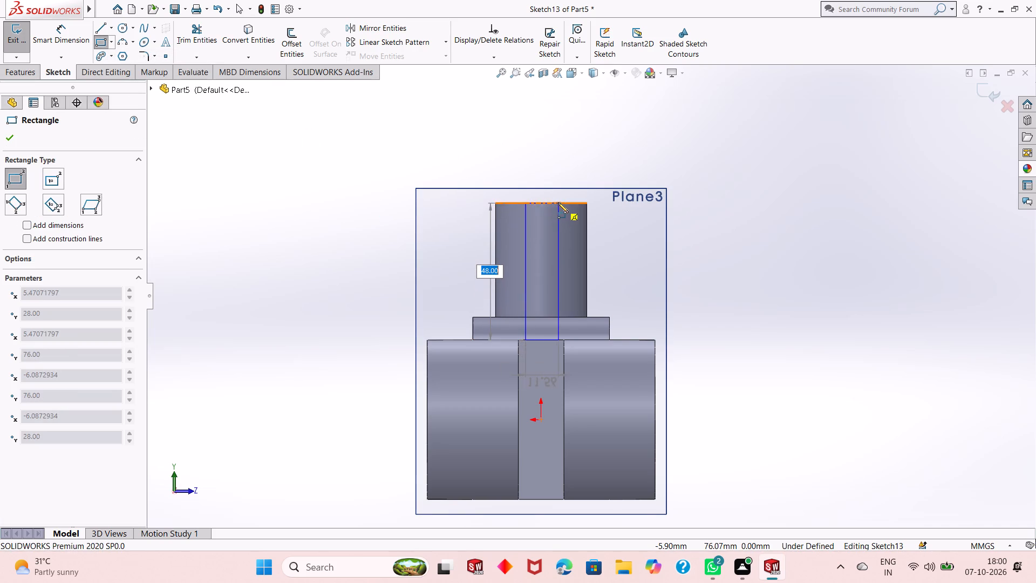
left_click(558, 202)
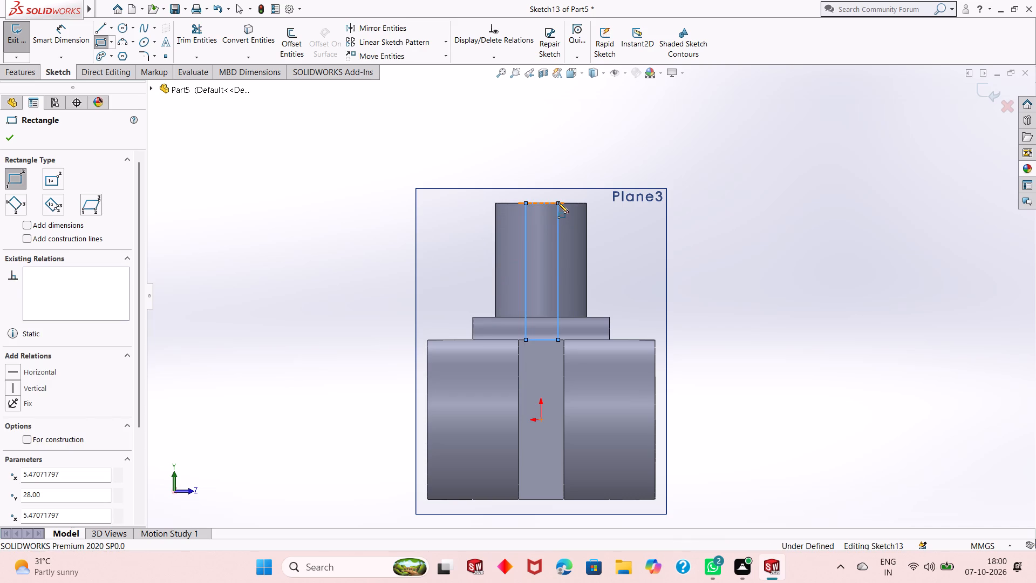
key("Escape")
key("Escape")
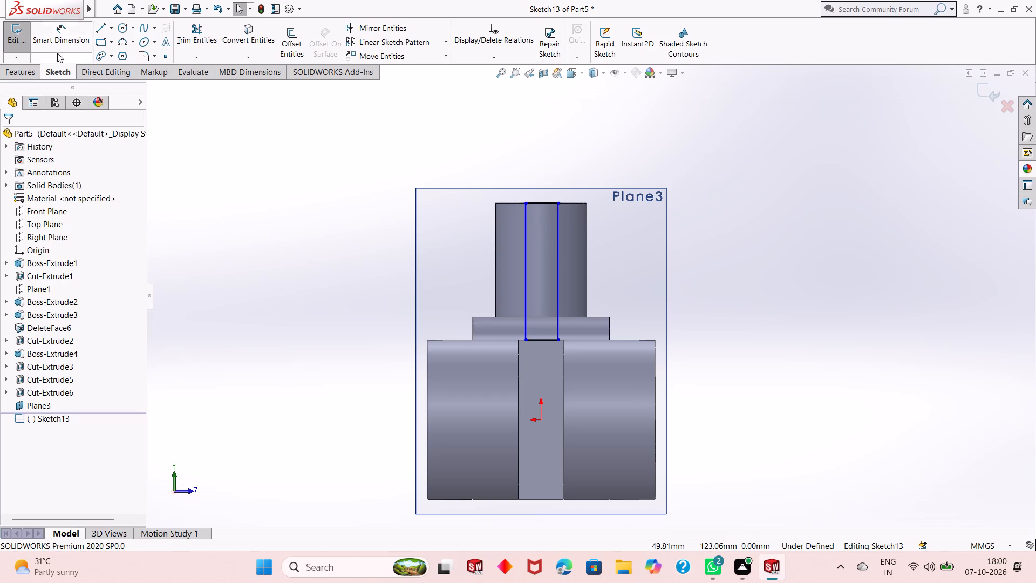
Dimension the rectangle 10 mm wide and set its lower corner 5 mm horizontally from the origin, centring it on the arm.
left_click(57, 45)
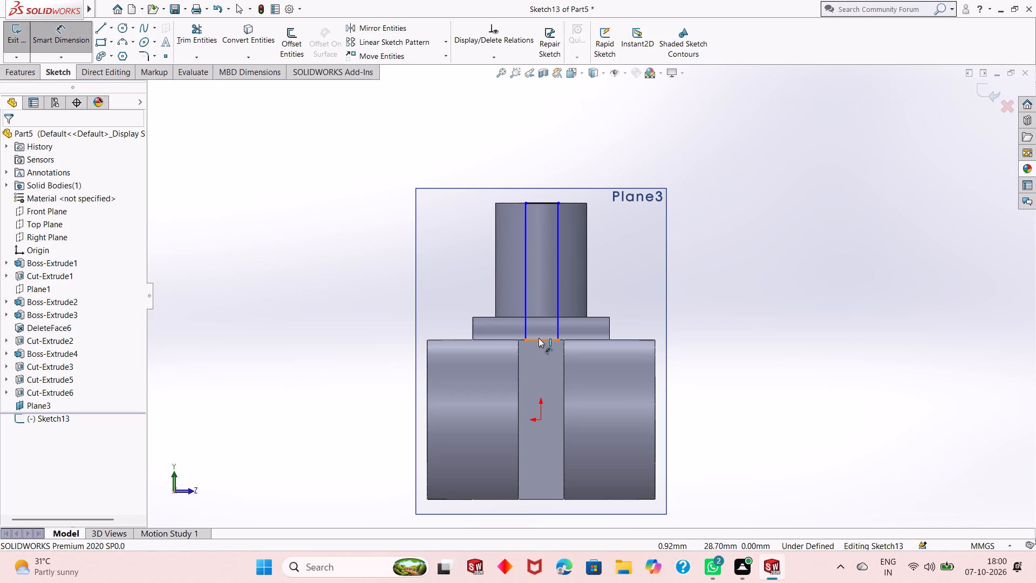
left_click(540, 338)
left_click(554, 384)
type("10")
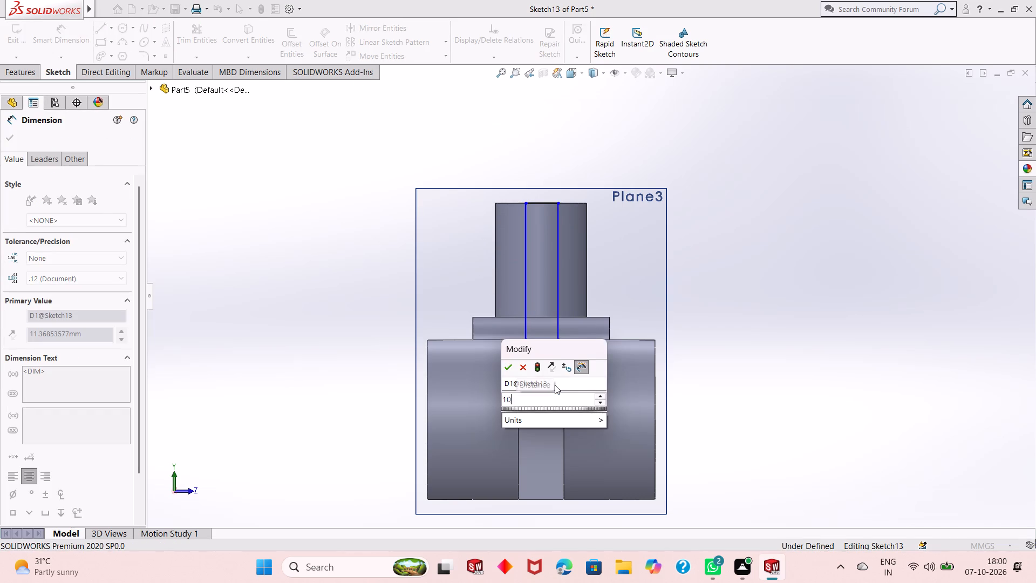
key("Return")
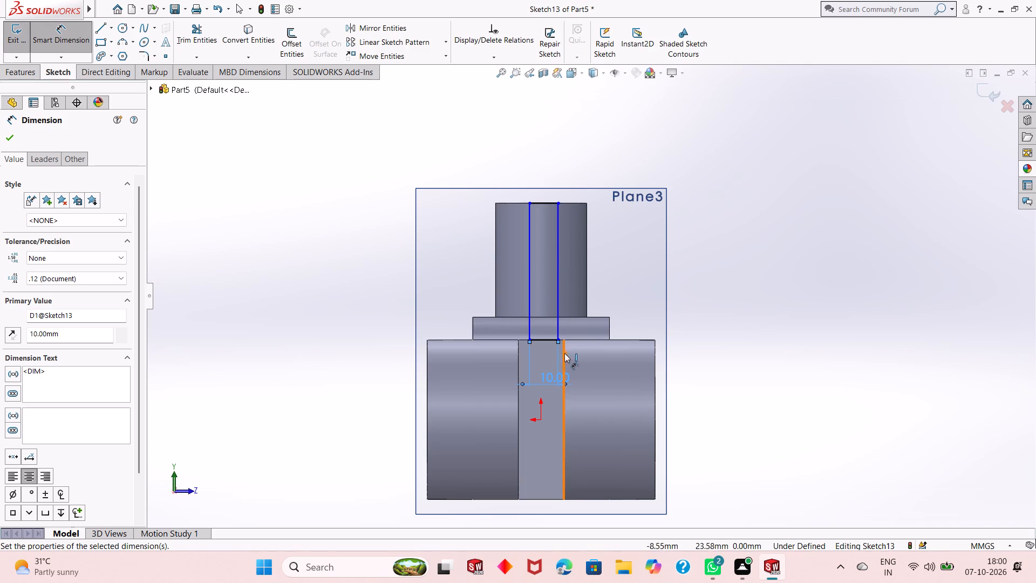
left_click(529, 338)
left_click(540, 421)
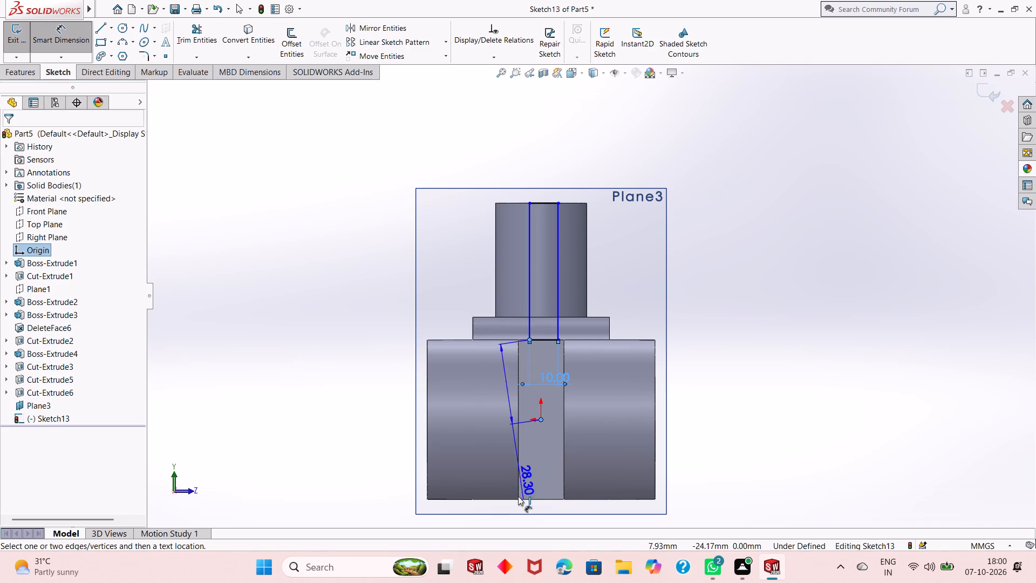
left_click(535, 519)
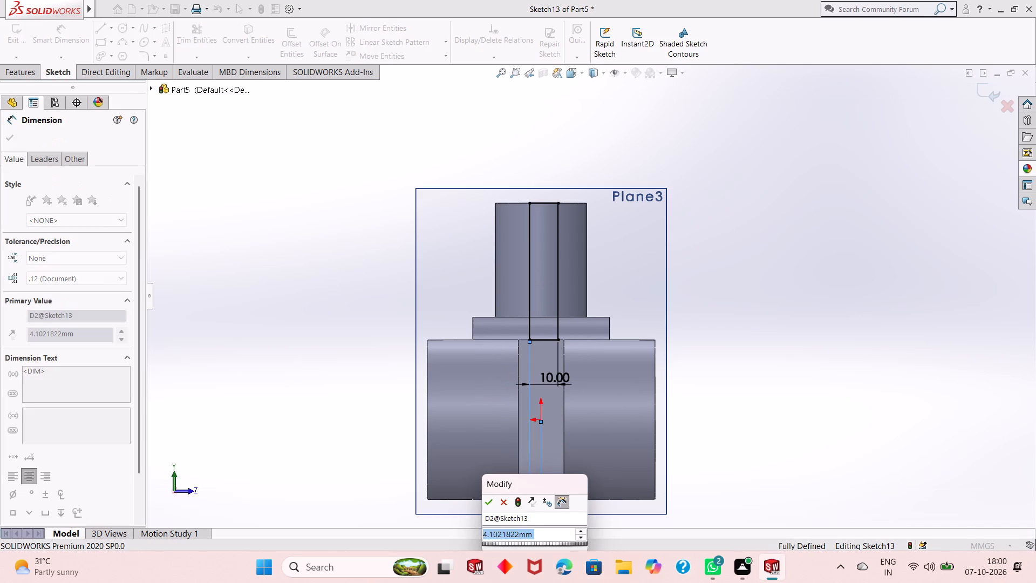
key("5")
key("Return")
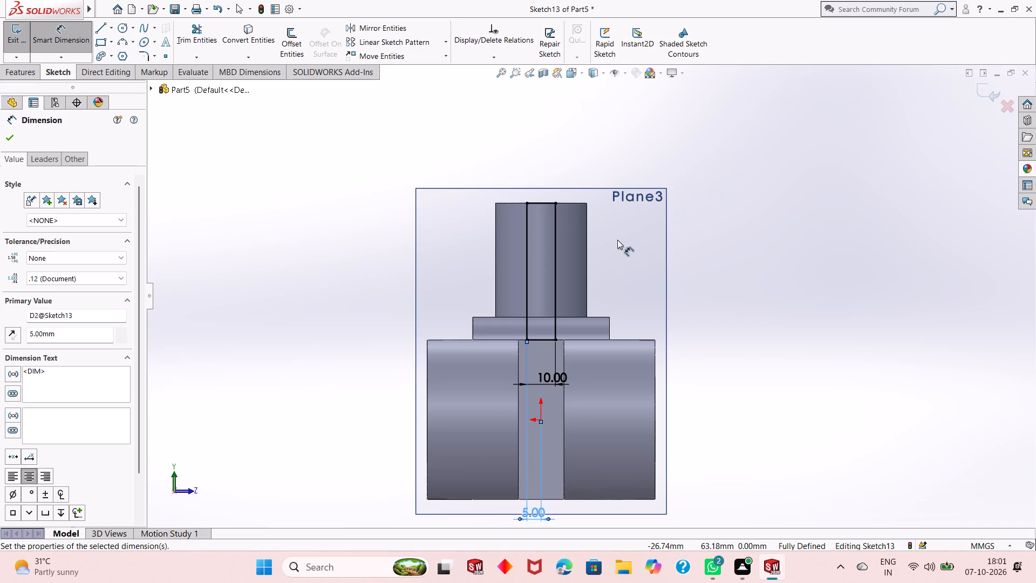
right_click(694, 236)
left_click(710, 275)
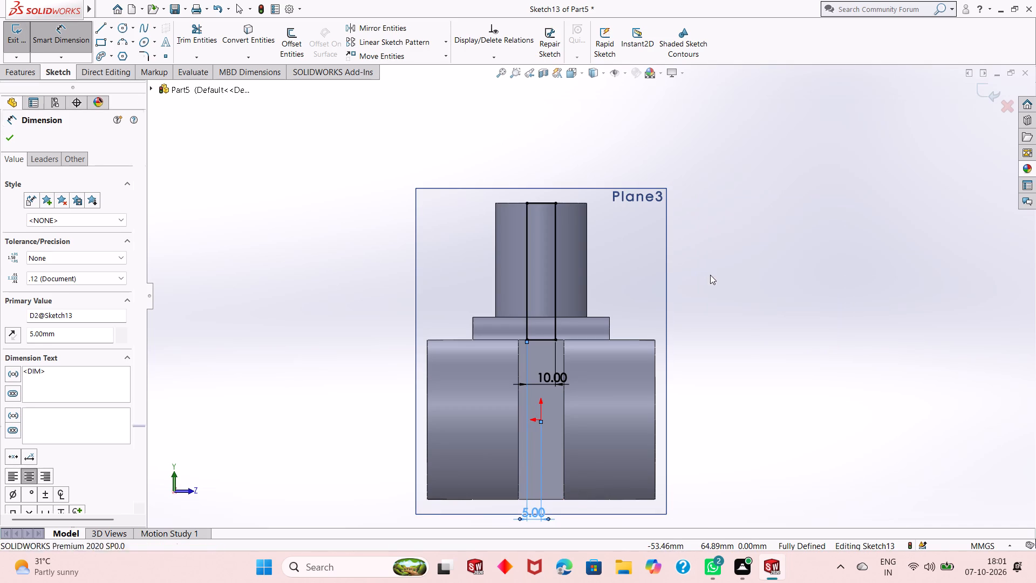
Extrude the 10 mm wide rectangle from the offset plane with the Up To Next end condition, merging it with the boss and arm.
middle_click_drag(679, 299, 627, 316)
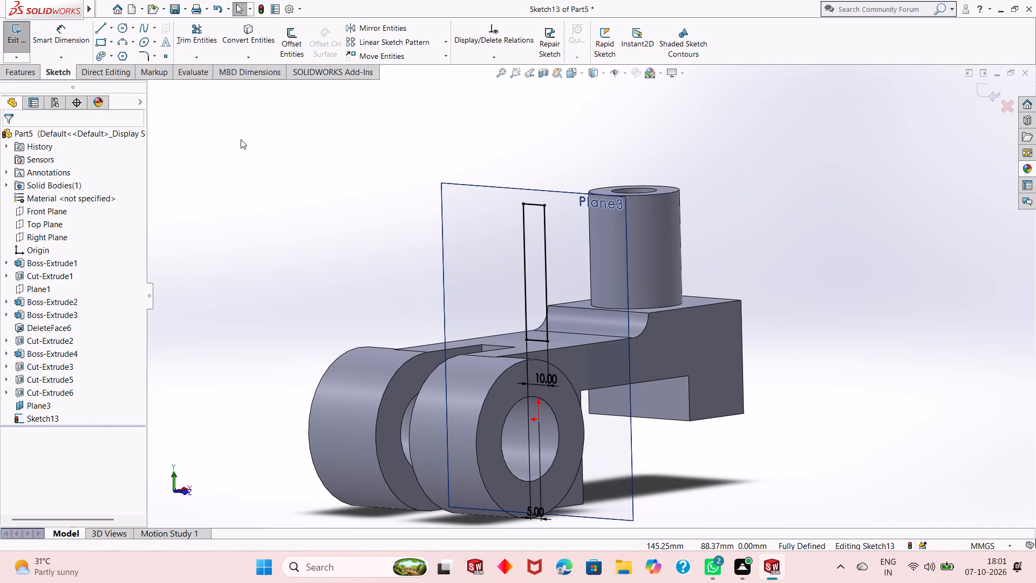
left_click(24, 67)
left_click(29, 45)
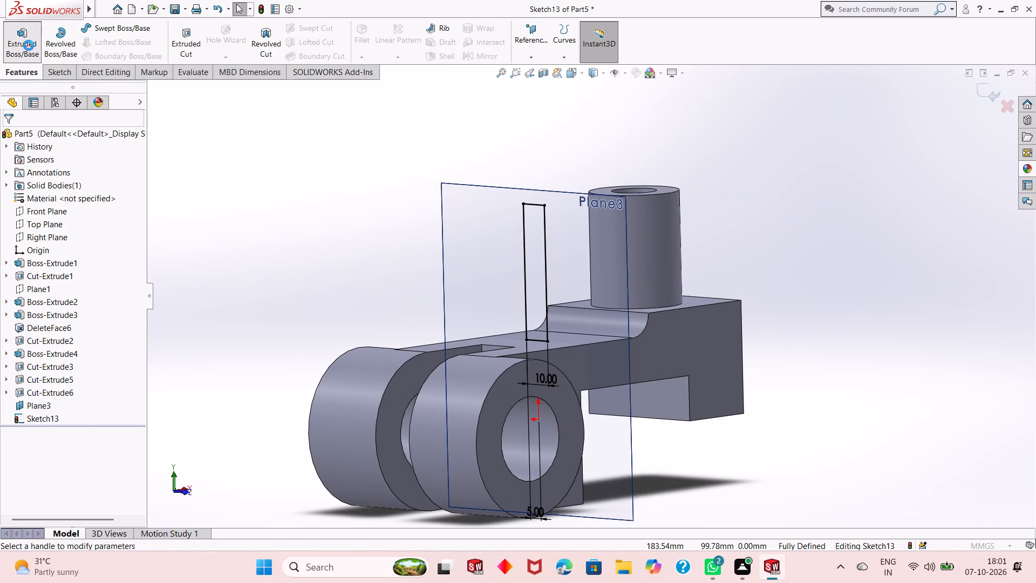
left_click(76, 212)
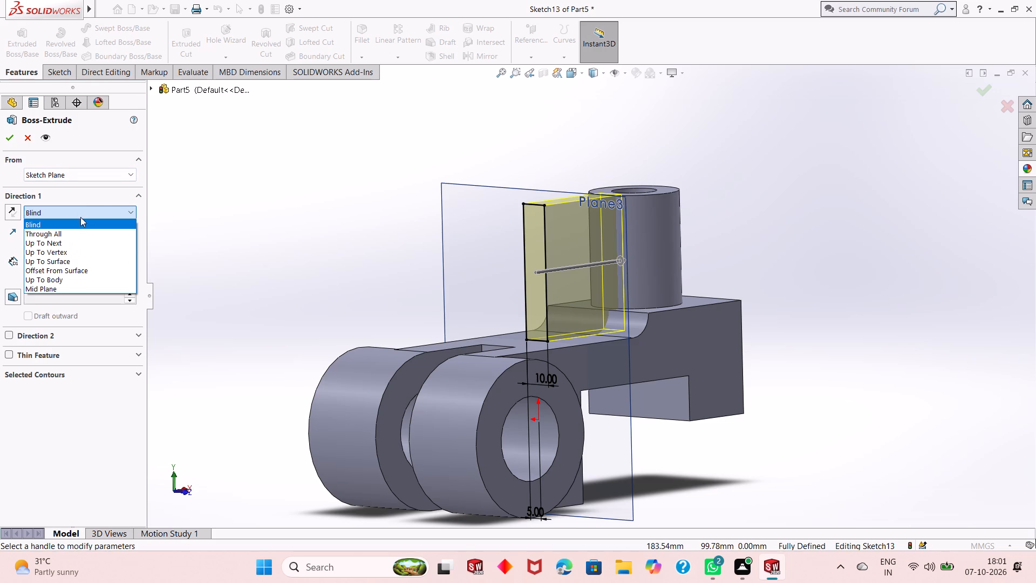
left_click(85, 242)
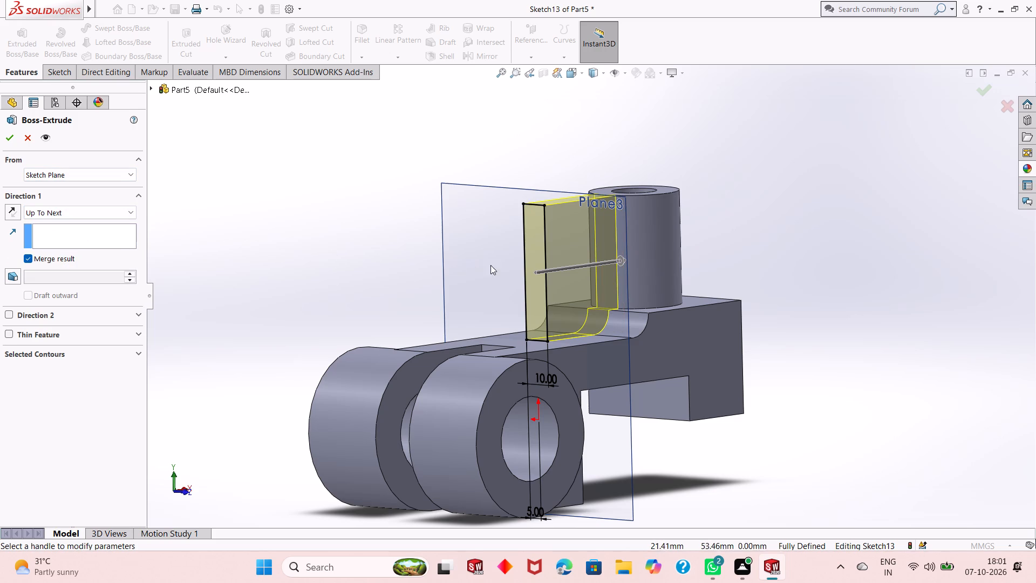
middle_click_drag(489, 271, 472, 279)
scroll(731, 256, "down", 2)
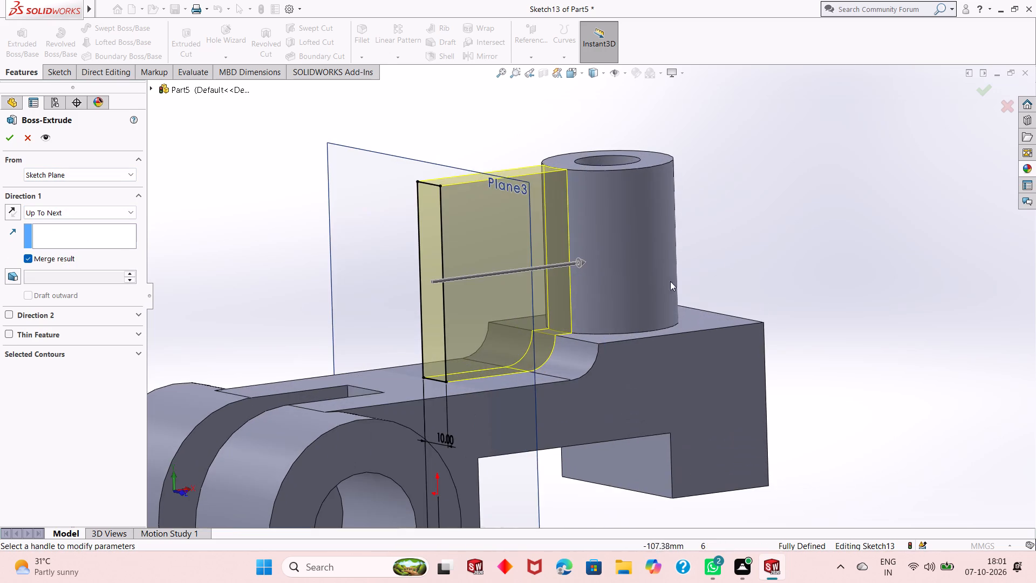
scroll(626, 284, "up", 1)
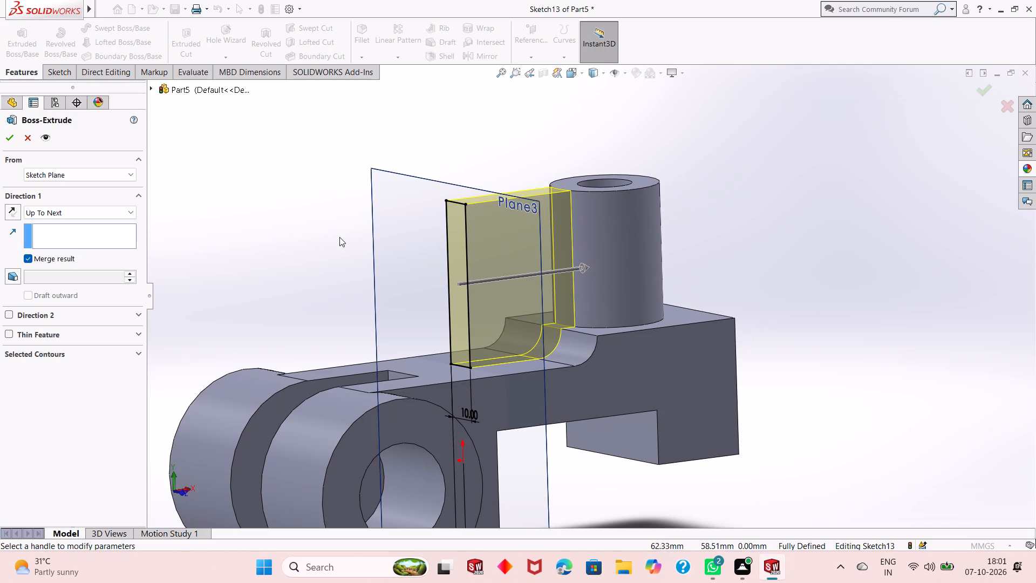
scroll(303, 260, "up", 1)
middle_click_drag(304, 259, 301, 265)
scroll(301, 265, "up", 1)
scroll(665, 254, "down", 1)
scroll(577, 289, "up", 1)
scroll(665, 284, "down", 1)
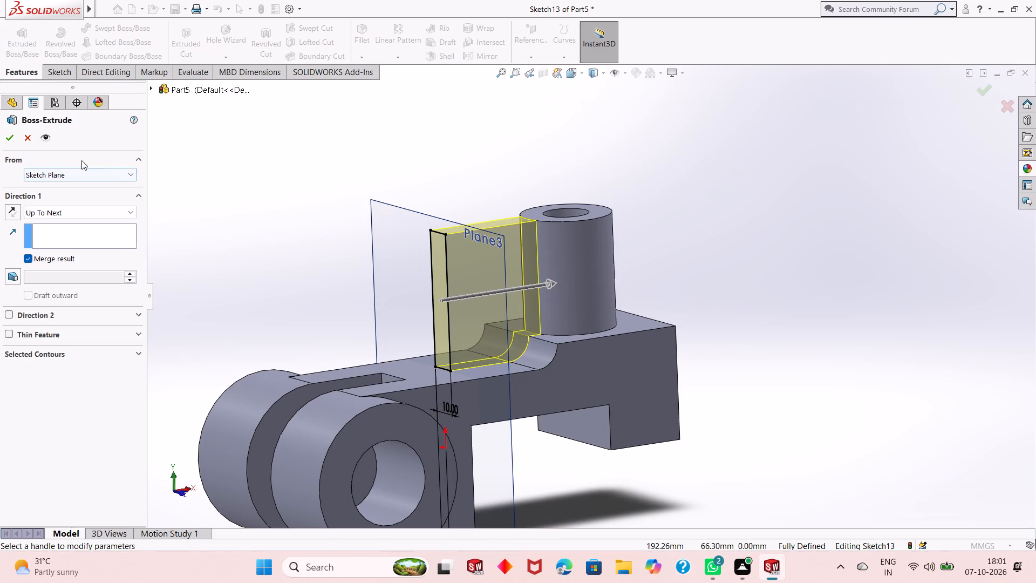
left_click(11, 141)
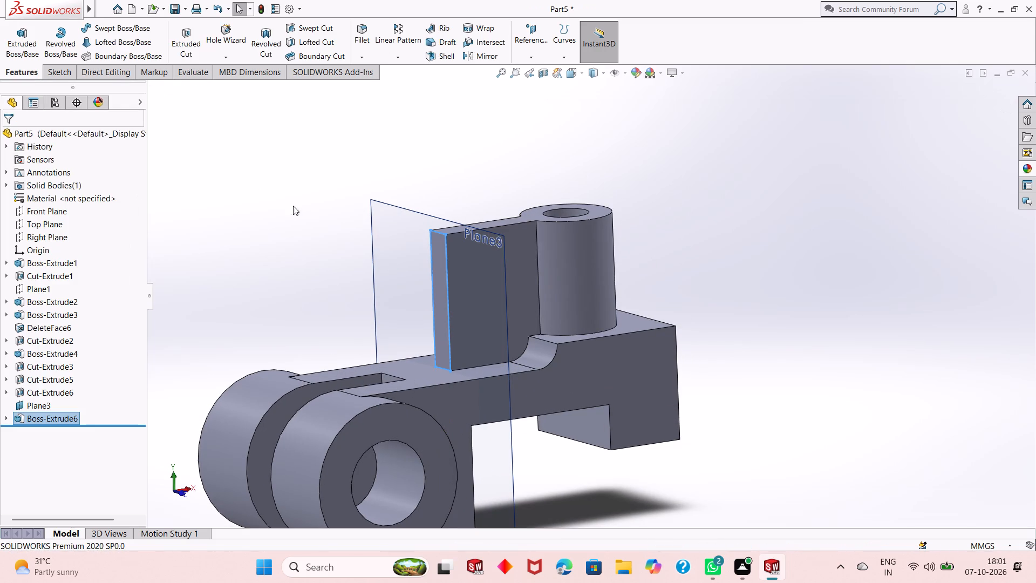
left_click(288, 253)
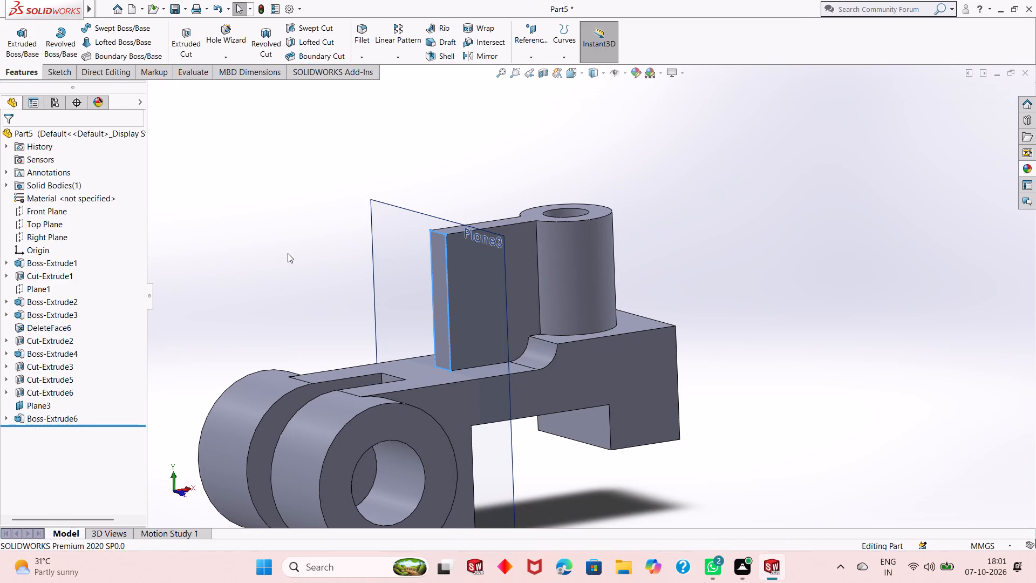
Hide the offset reference plane, Plane3.
right_click(387, 246)
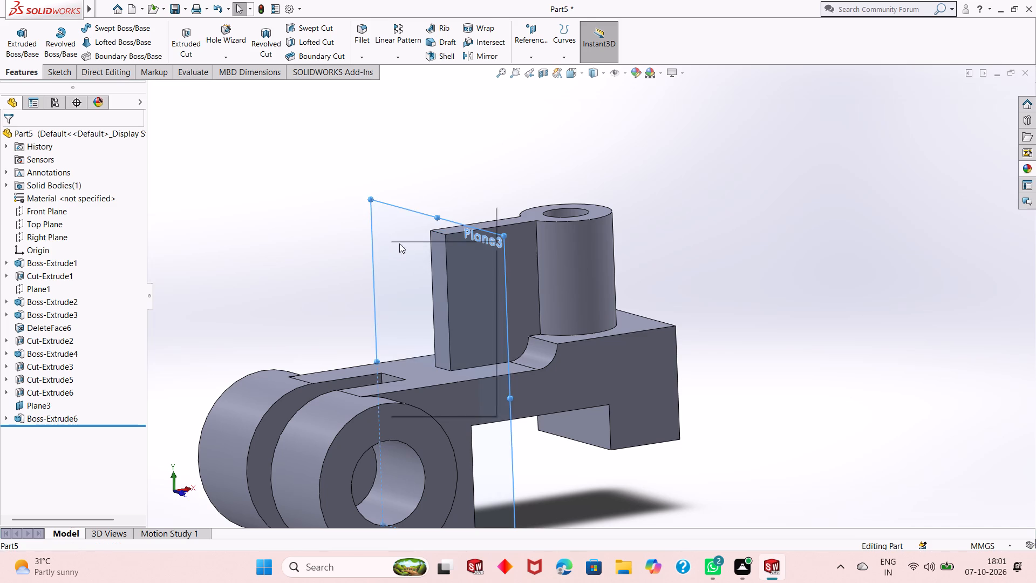
left_click(427, 234)
On the rib's flat side face, sketch a diagonal line from its top corner at the boss to its lower outer corner on the arm.
left_click(474, 269)
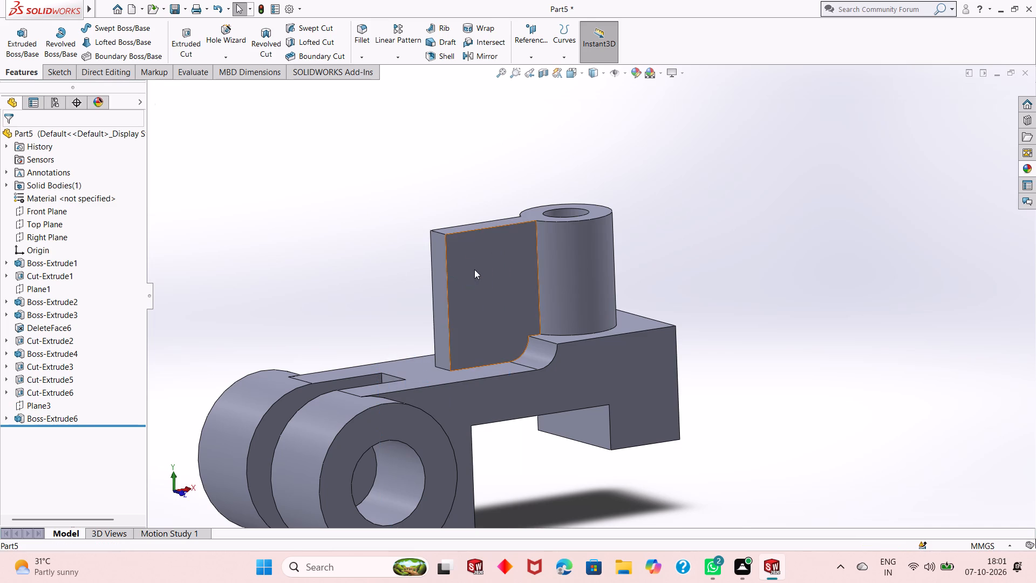
left_click(520, 241)
key("ctrl+8")
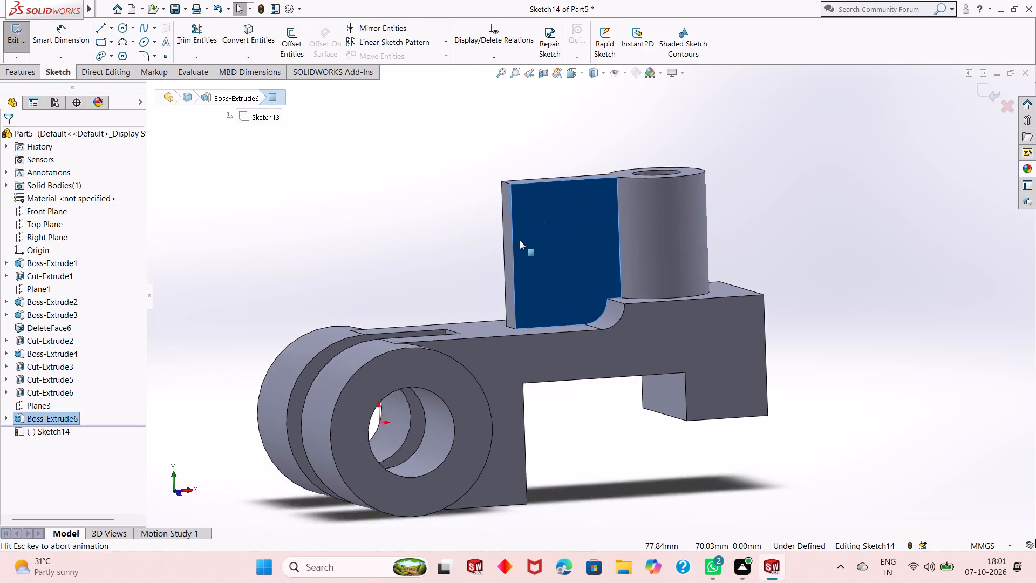
scroll(519, 238, "up", 2)
scroll(737, 180, "down", 1)
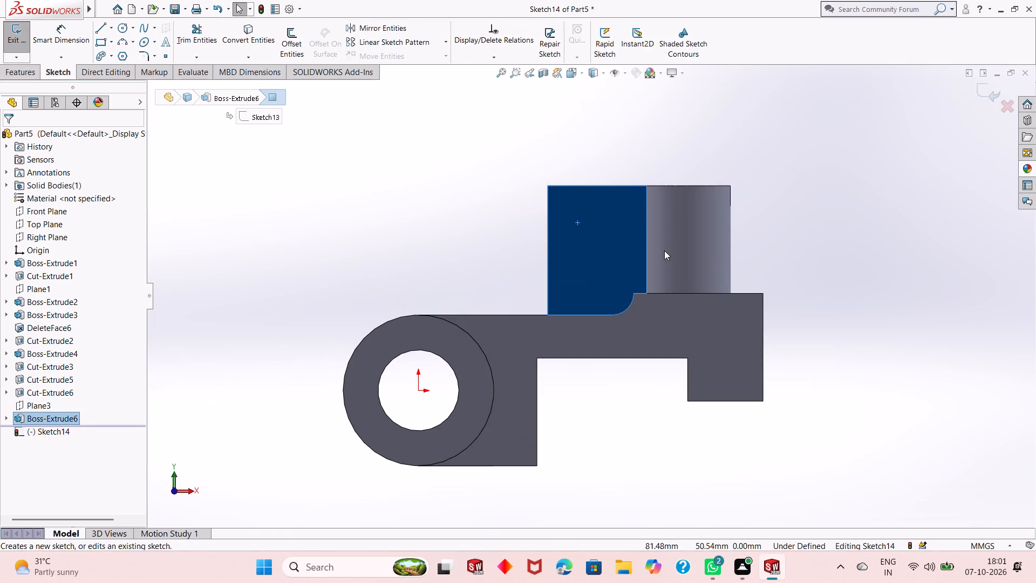
left_click(783, 243)
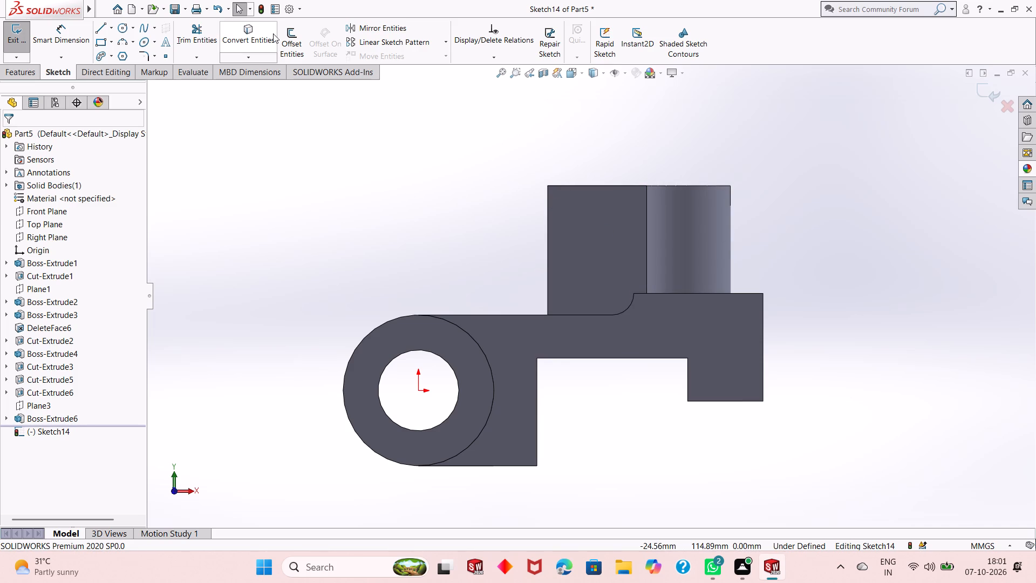
left_click(97, 28)
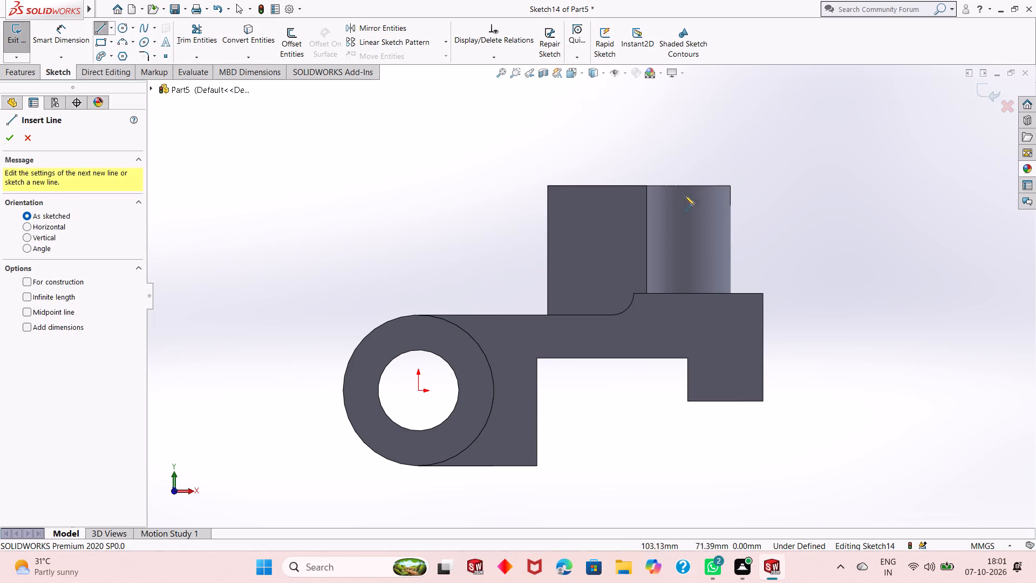
left_click(647, 185)
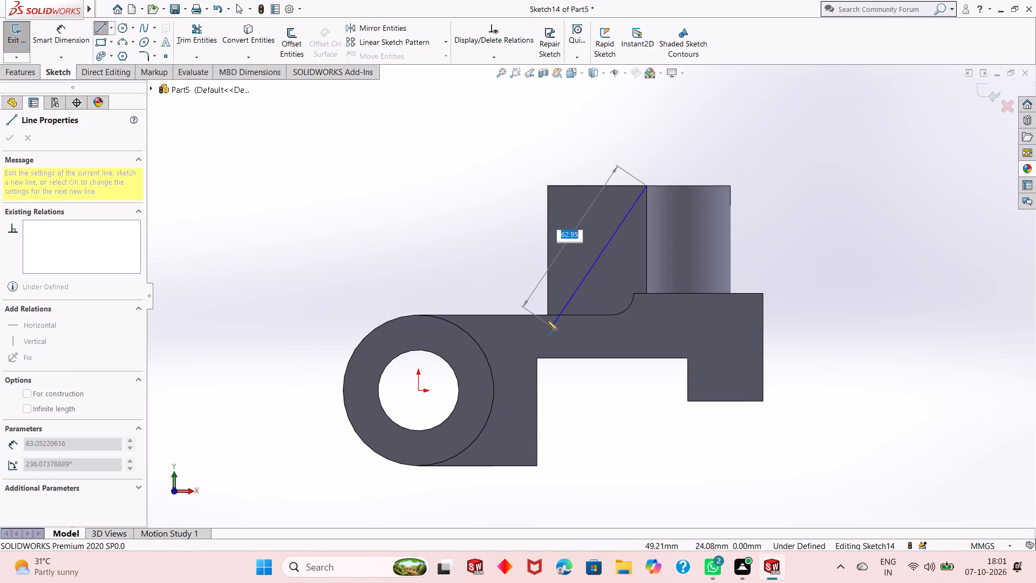
left_click(550, 314)
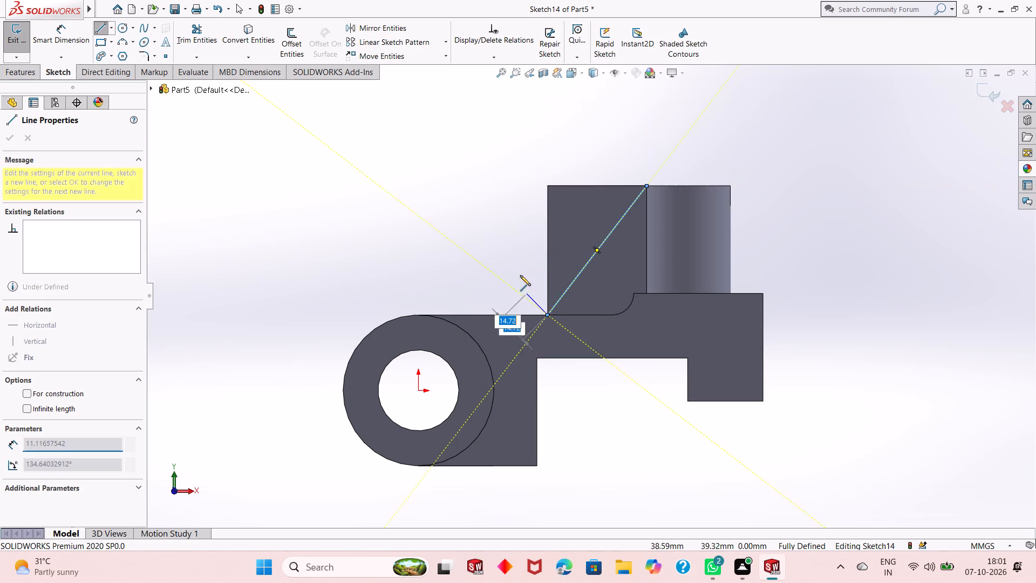
right_click(489, 221)
left_click(508, 231)
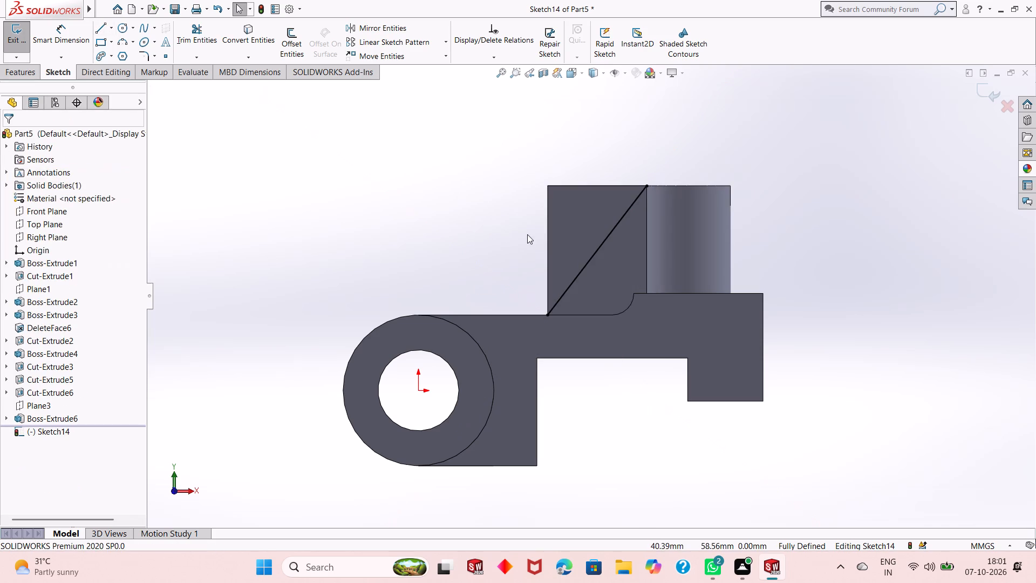
Extrude-cut the rib along the diagonal line, Blind 40 mm with the cut side flipped, removing the upper outer half to leave a triangular rib.
middle_click_drag(528, 238, 557, 296)
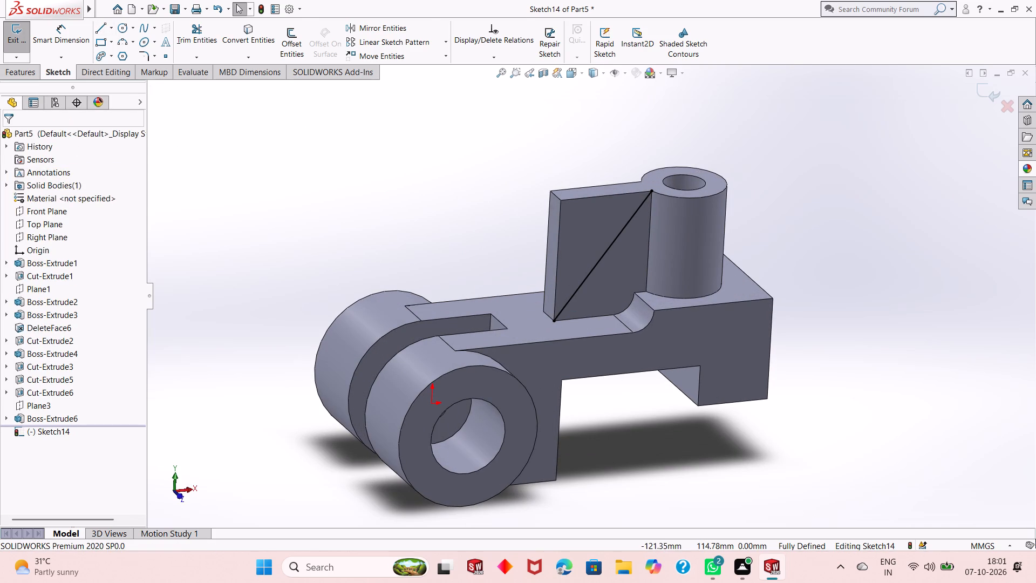
left_click(25, 68)
left_click(200, 37)
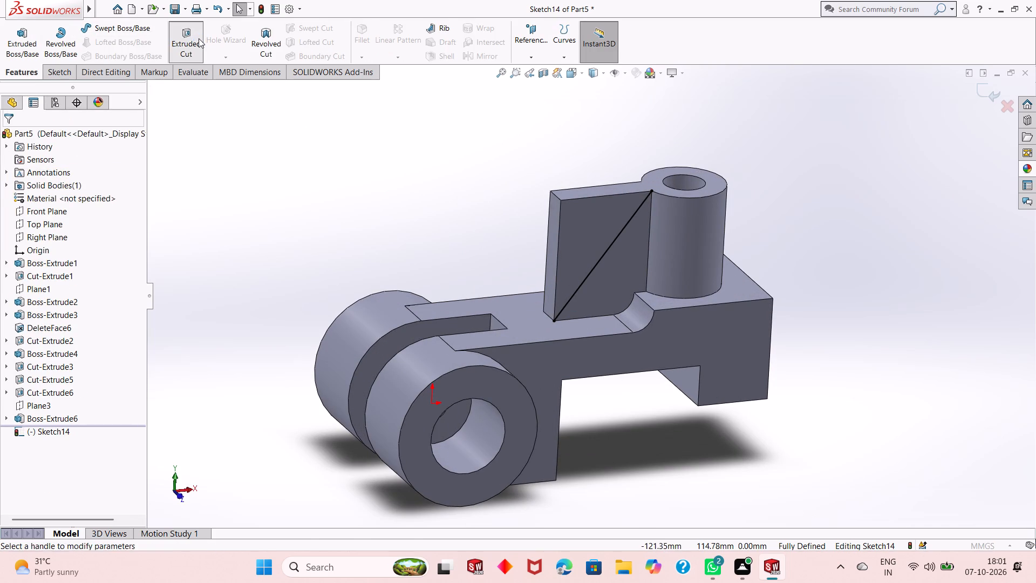
middle_click_drag(313, 207, 314, 208)
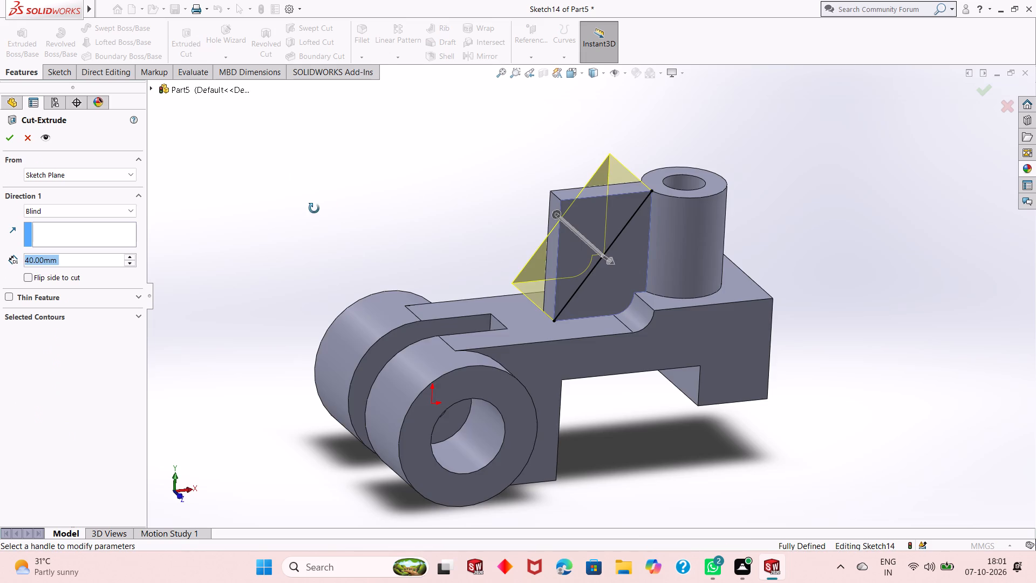
middle_click_drag(314, 208, 325, 194)
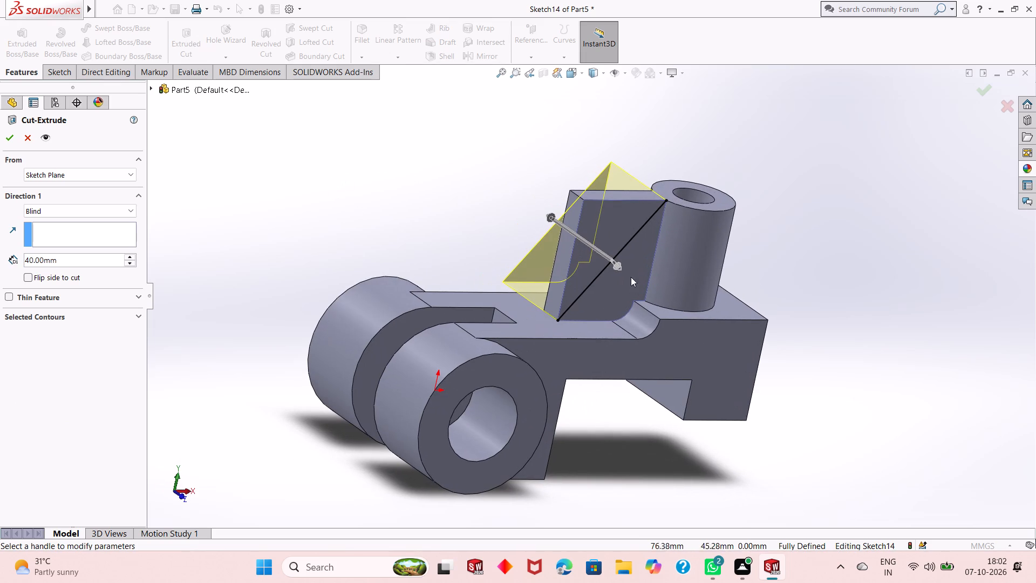
left_click(621, 270)
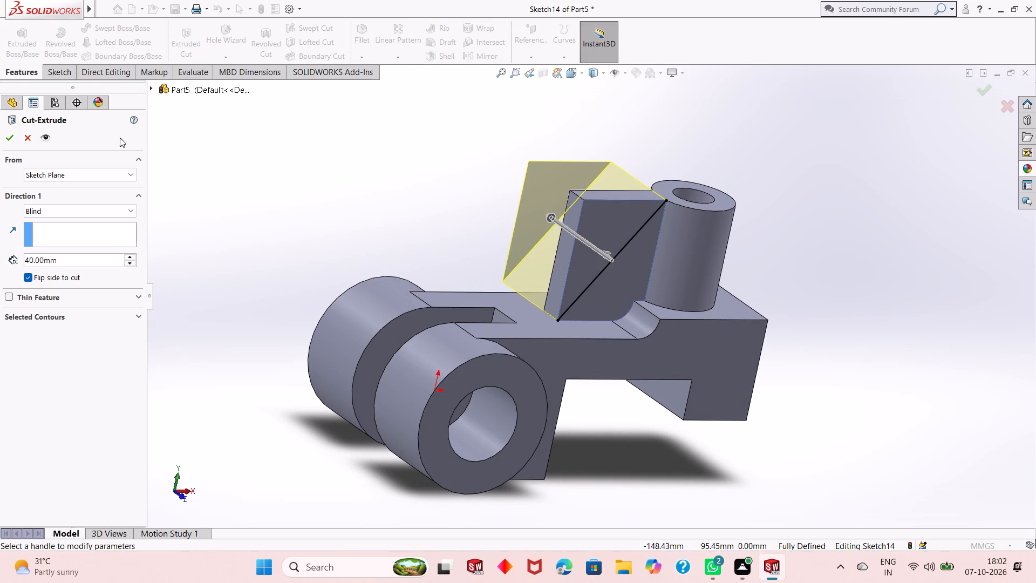
left_click(7, 137)
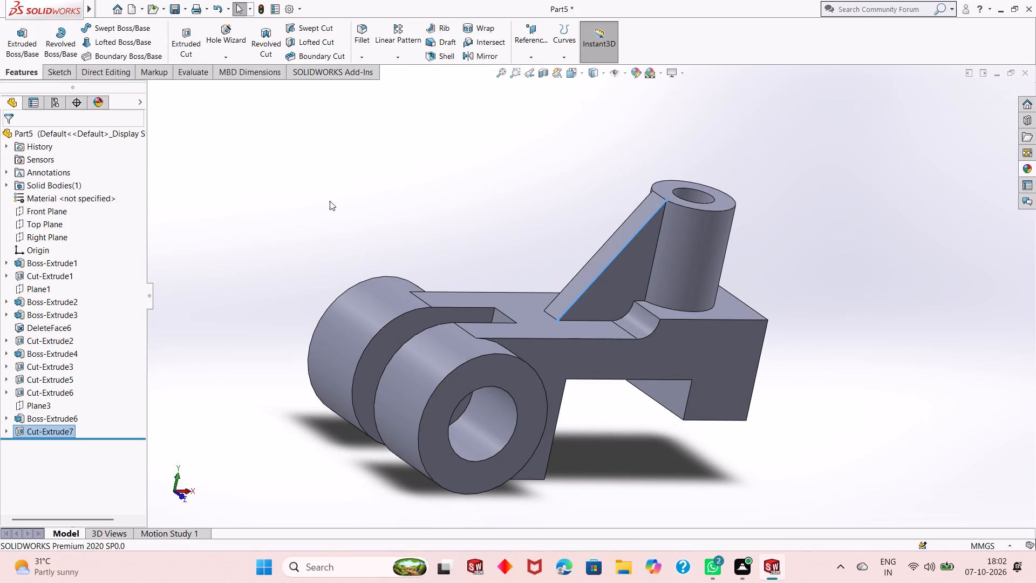
left_click(406, 171)
Examine the finished triangular rib and the whole arm from several angles.
middle_click_drag(596, 237, 545, 234)
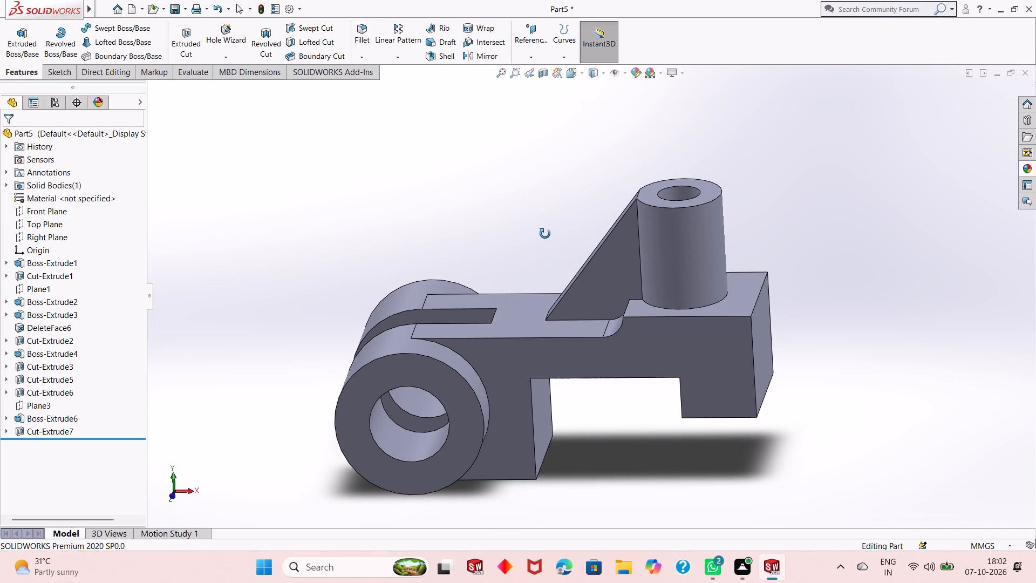
middle_click_drag(545, 234, 554, 191)
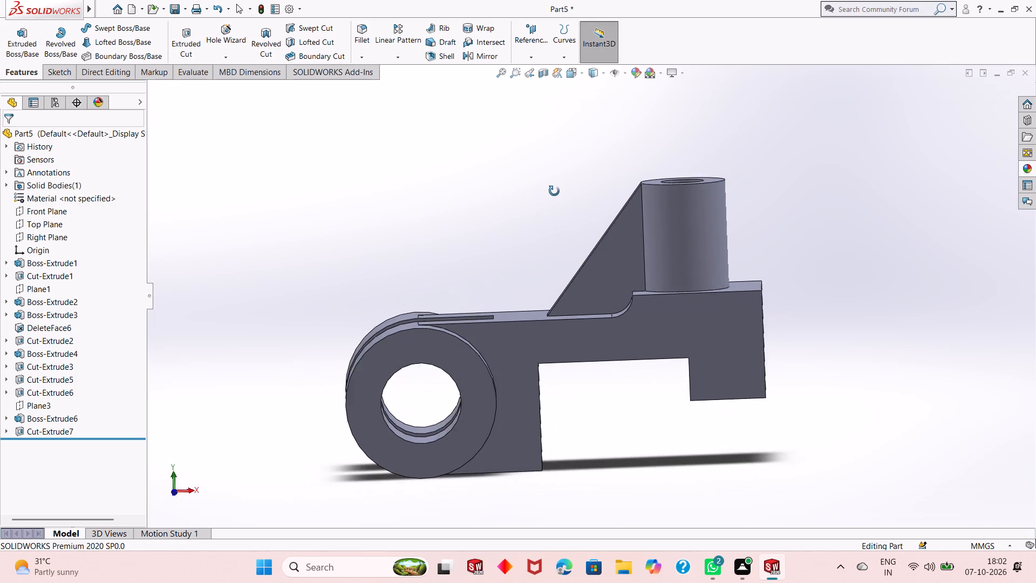
middle_click_drag(554, 191, 565, 228)
scroll(579, 276, "up", 1)
middle_click_drag(609, 231, 611, 292)
scroll(611, 292, "up", 1)
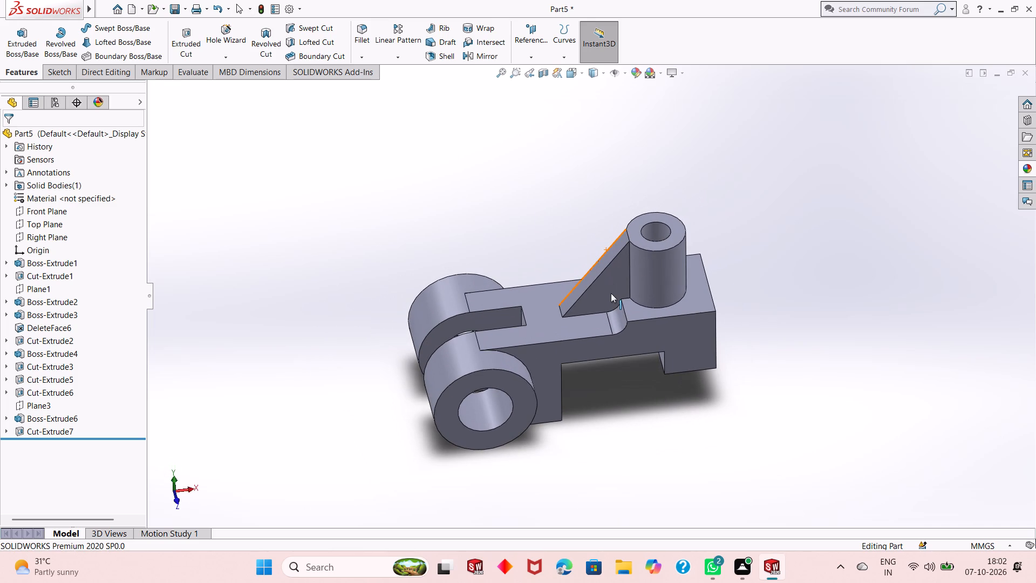
scroll(617, 318, "up", 1)
middle_click_drag(610, 362, 614, 295)
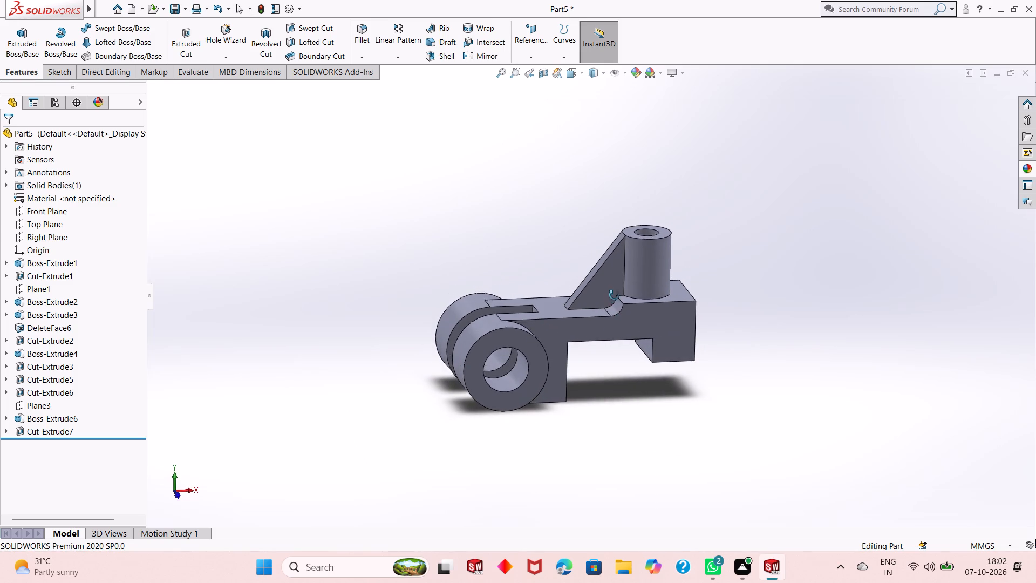
middle_click_drag(614, 295, 612, 283)
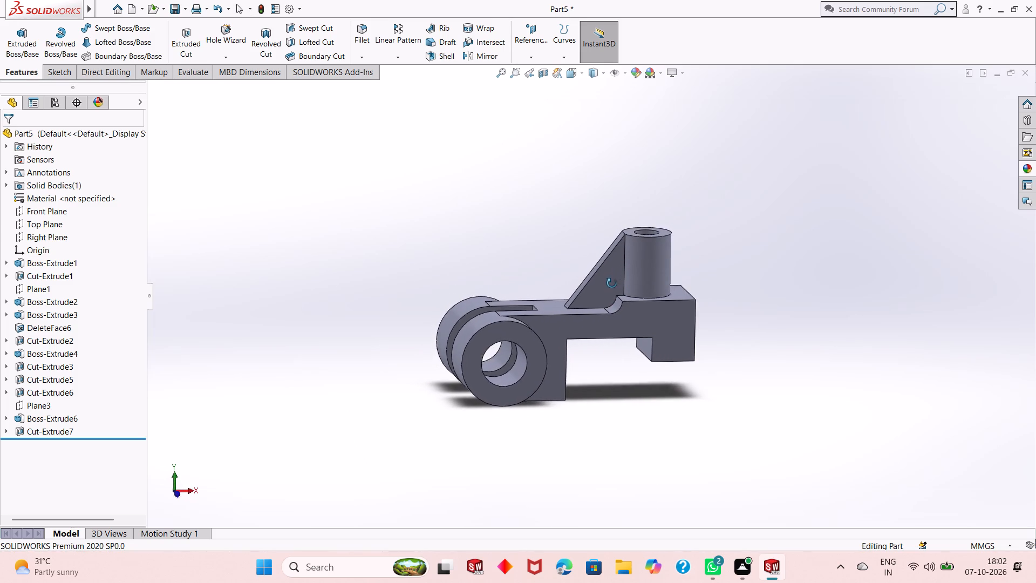
middle_click_drag(612, 283, 633, 317)
scroll(615, 311, "down", 2)
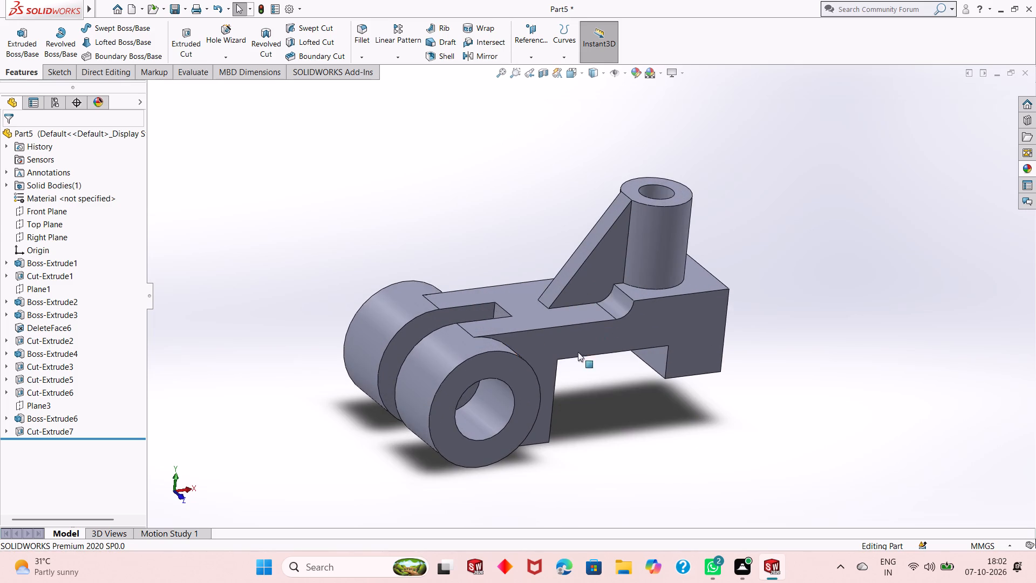
middle_click_drag(588, 365, 592, 386)
middle_click_drag(619, 385, 604, 363)
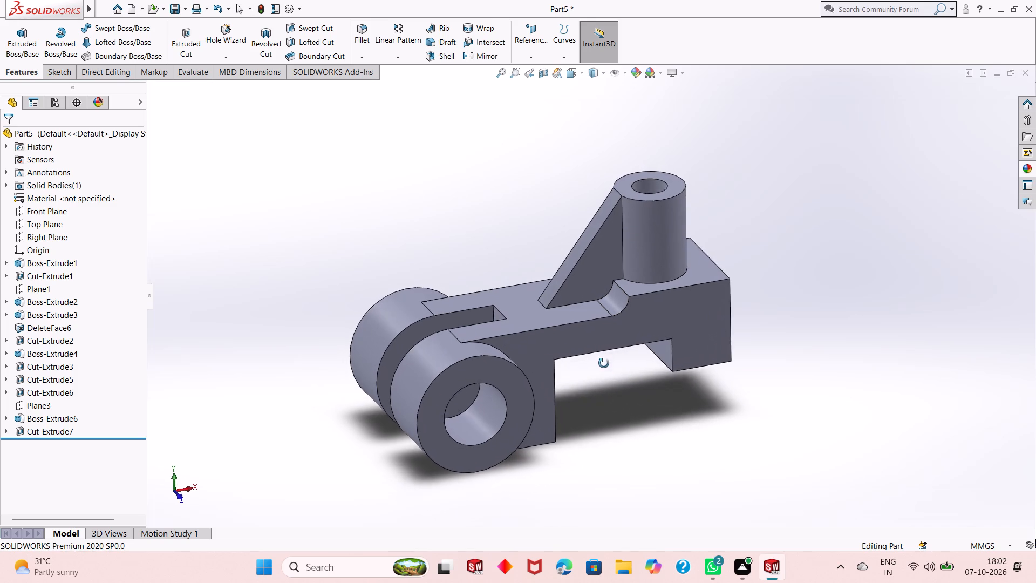
middle_click_drag(604, 363, 616, 396)
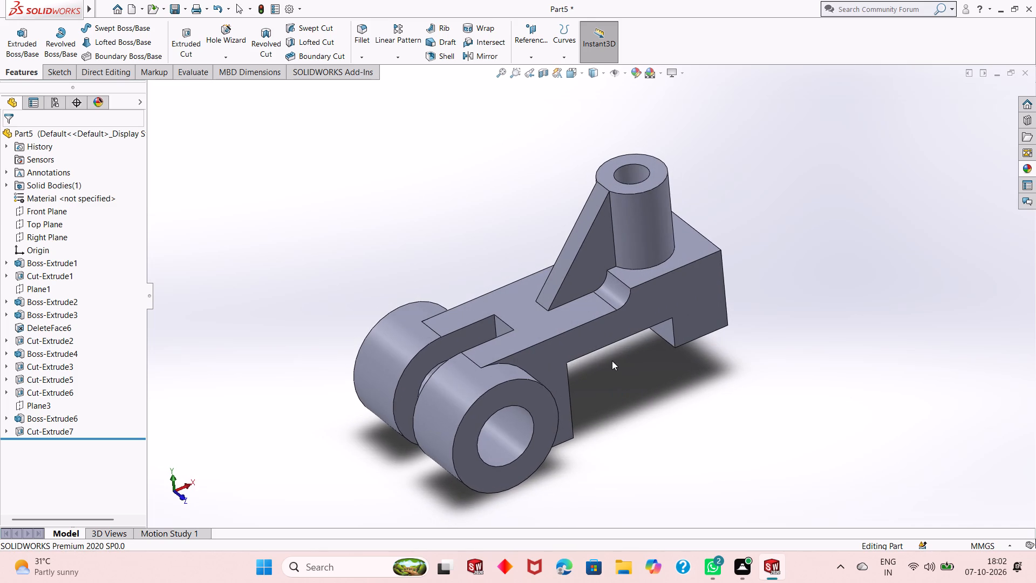
middle_click_drag(616, 360, 604, 362)
scroll(604, 327, "down", 1)
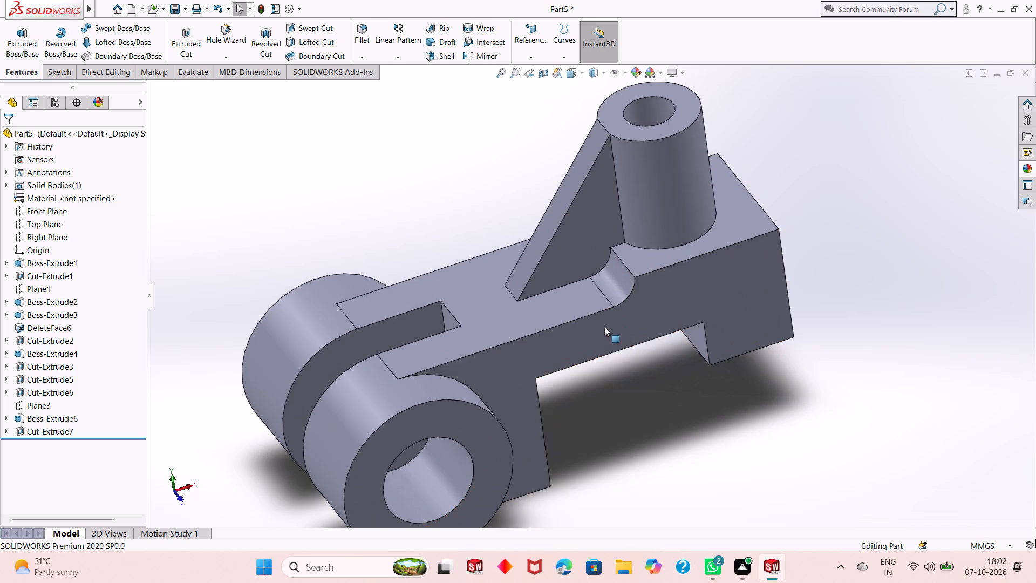
scroll(604, 327, "down", 1)
scroll(592, 391, "up", 2)
middle_click_drag(582, 331, 590, 317)
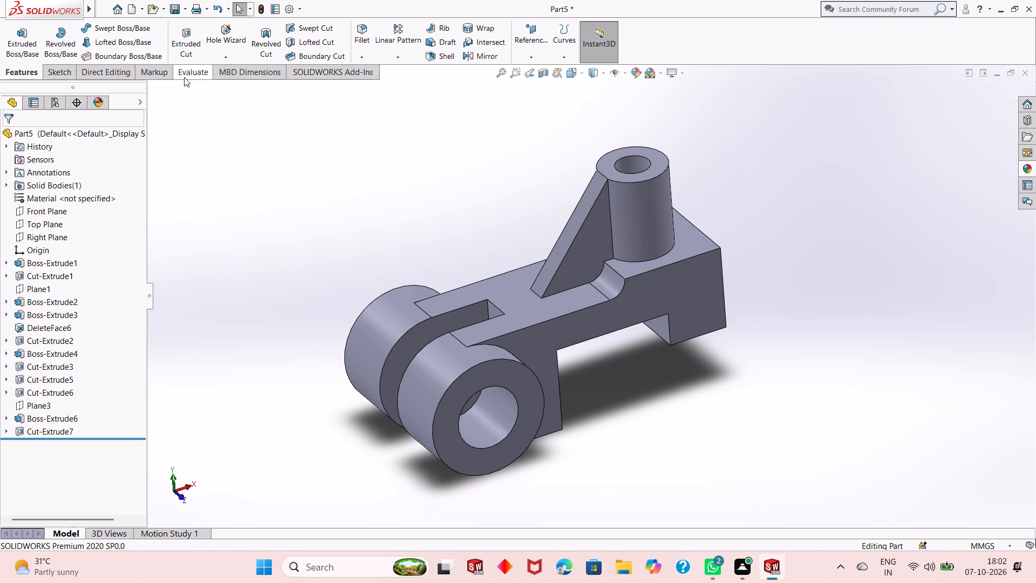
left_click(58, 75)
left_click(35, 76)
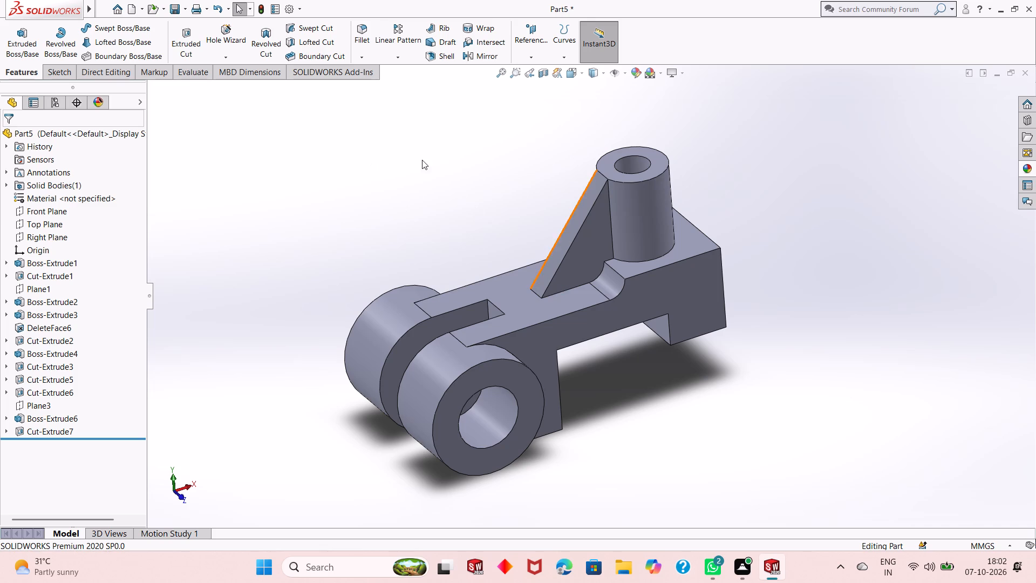
Fillet the two inner corner edges of the recess under the arm with a symmetric 8 mm radius.
left_click(365, 37)
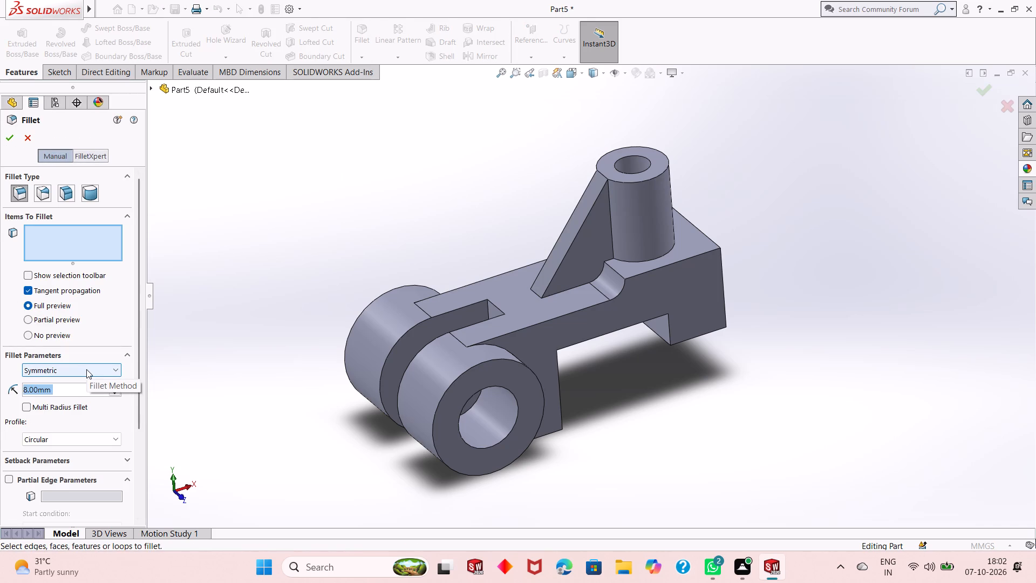
middle_click_drag(643, 394, 645, 332)
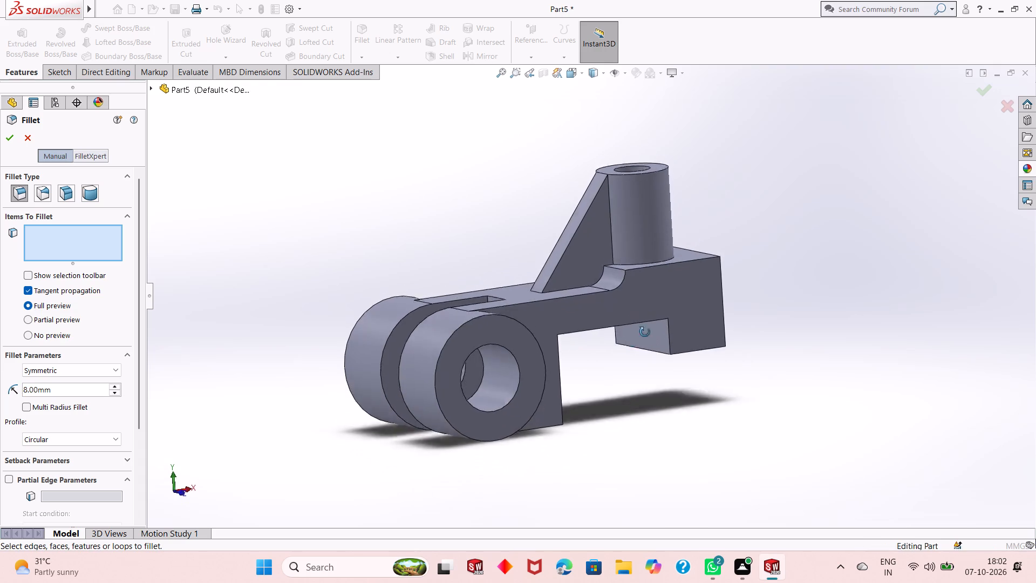
middle_click_drag(645, 332, 652, 261)
left_click(658, 329)
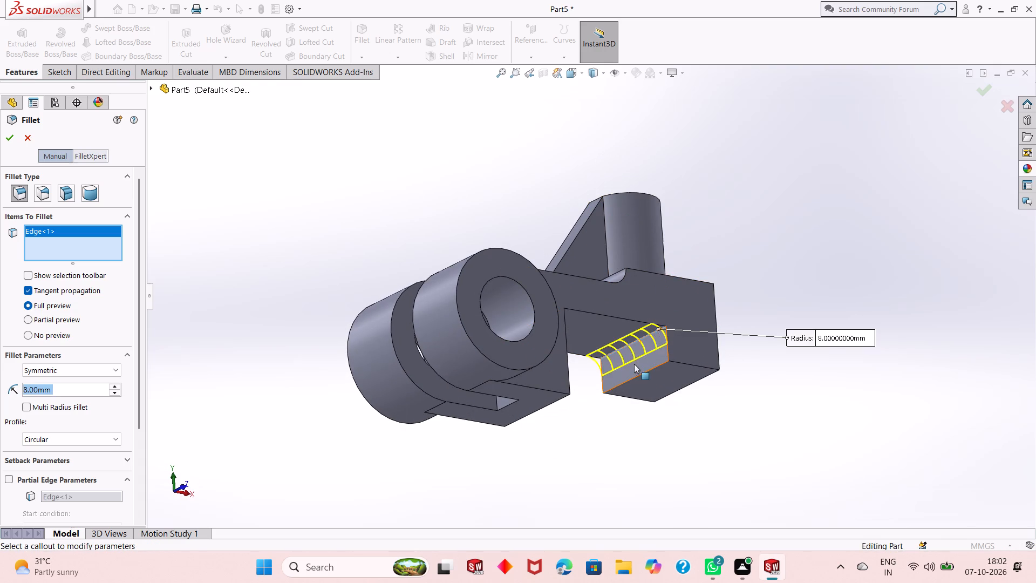
middle_click_drag(635, 365, 563, 371)
left_click(529, 330)
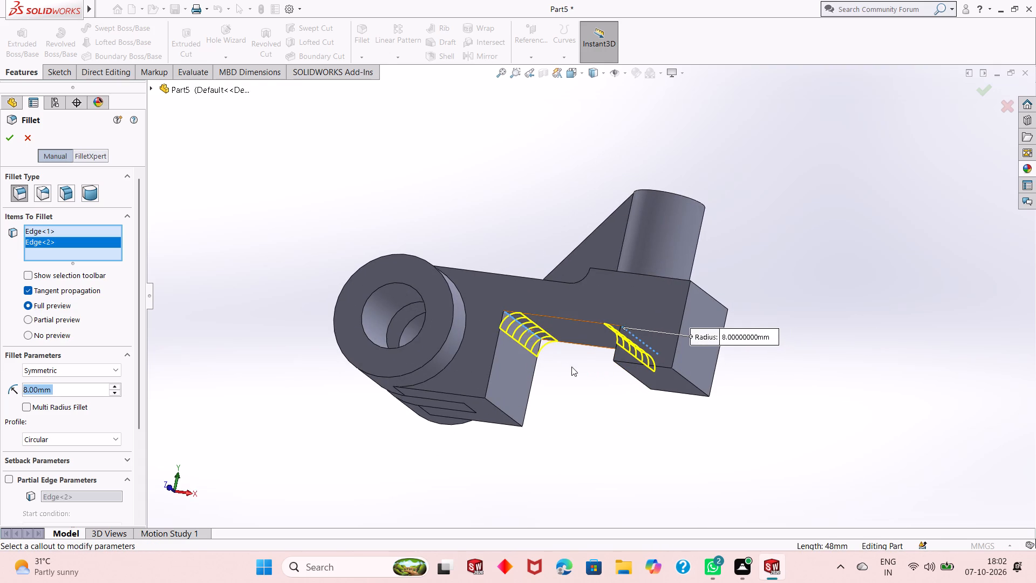
middle_click_drag(572, 367, 608, 416)
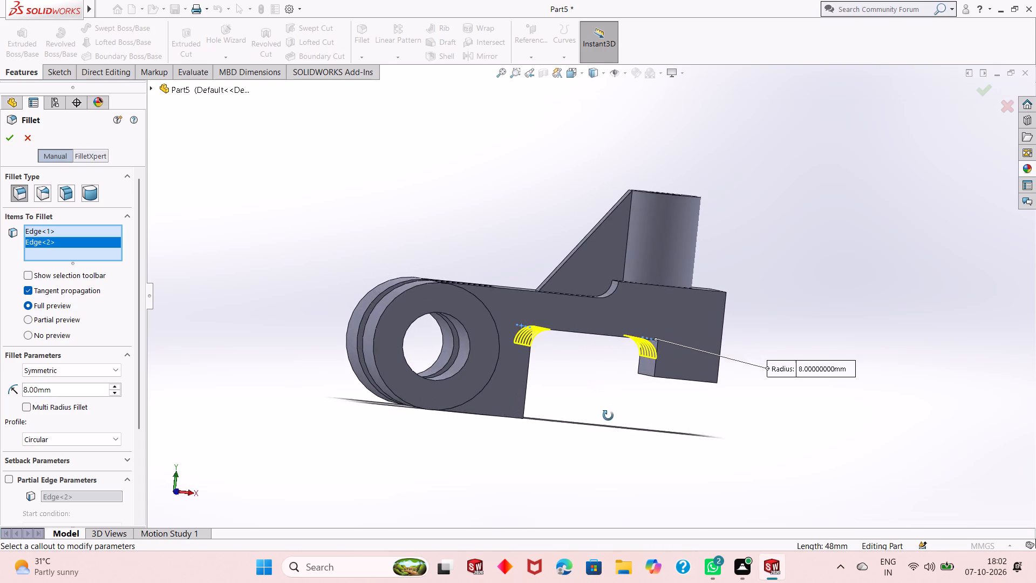
middle_click_drag(608, 416, 596, 403)
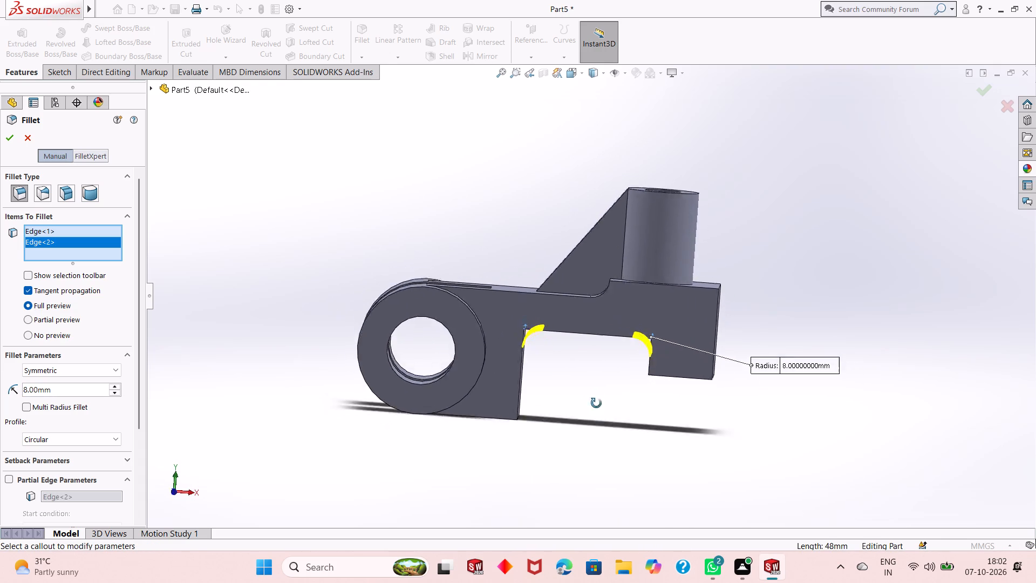
middle_click_drag(596, 403, 627, 446)
scroll(649, 404, "up", 2)
scroll(636, 253, "down", 1)
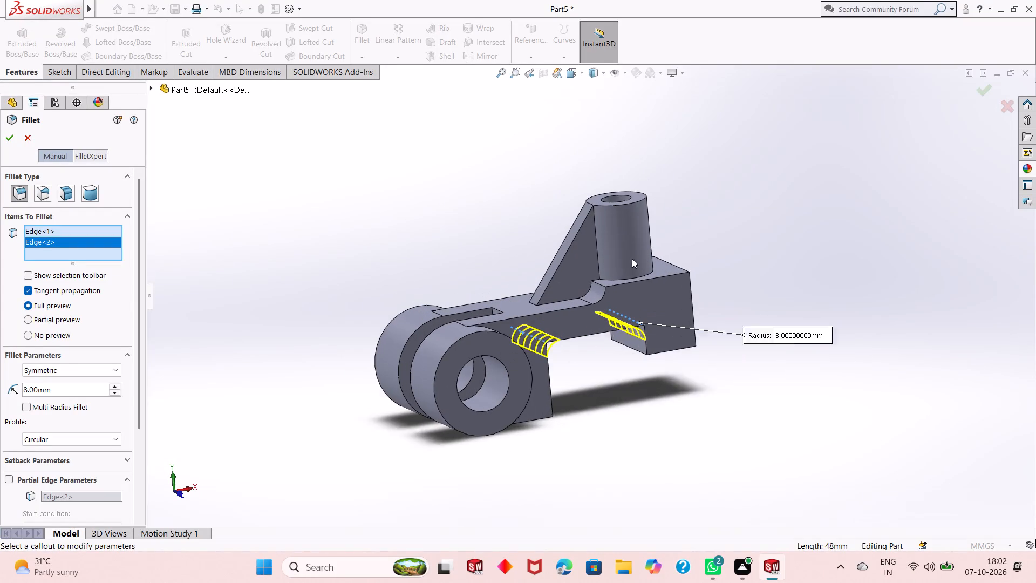
scroll(632, 259, "down", 1)
middle_click_drag(610, 375, 606, 415)
scroll(605, 410, "up", 2)
scroll(585, 368, "up", 1)
middle_click_drag(585, 368, 582, 341)
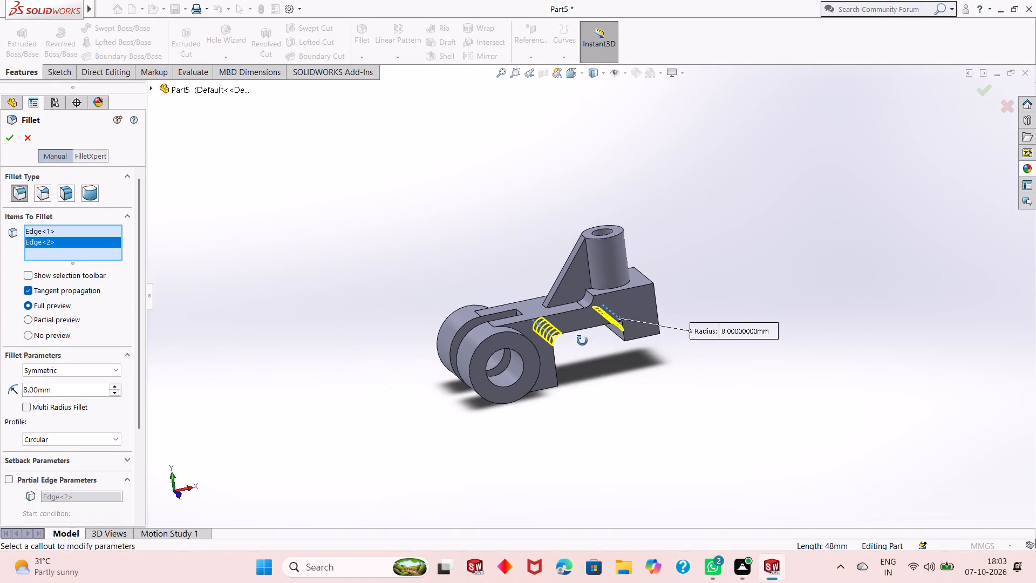
middle_click_drag(582, 341, 581, 330)
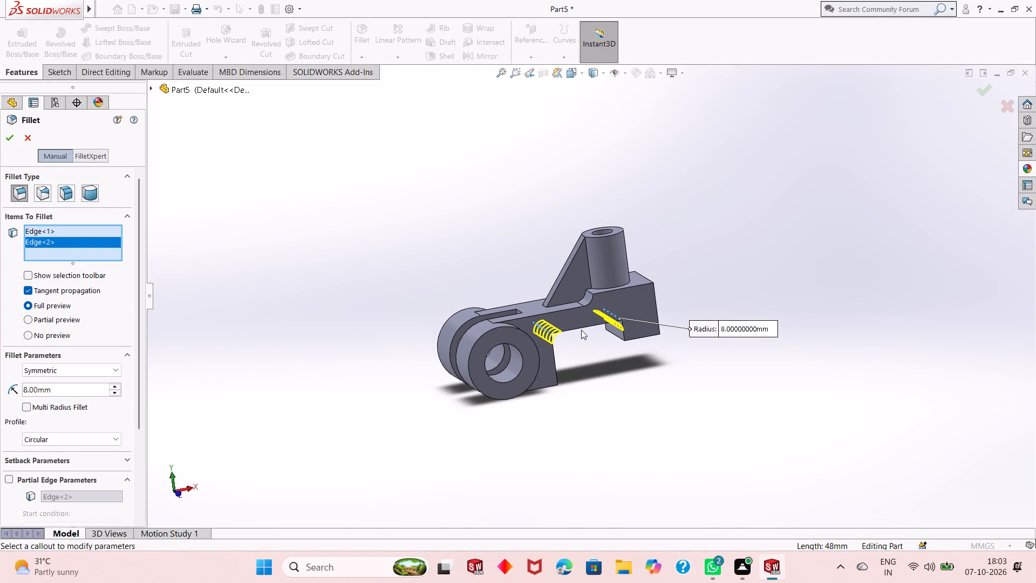
scroll(581, 330, "down", 1)
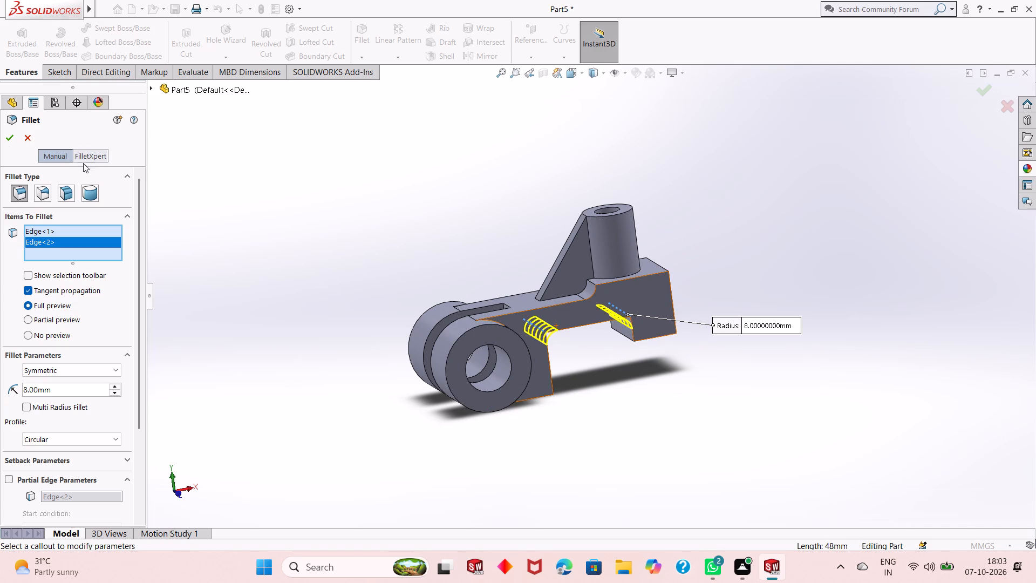
left_click(2, 141)
left_click(573, 359)
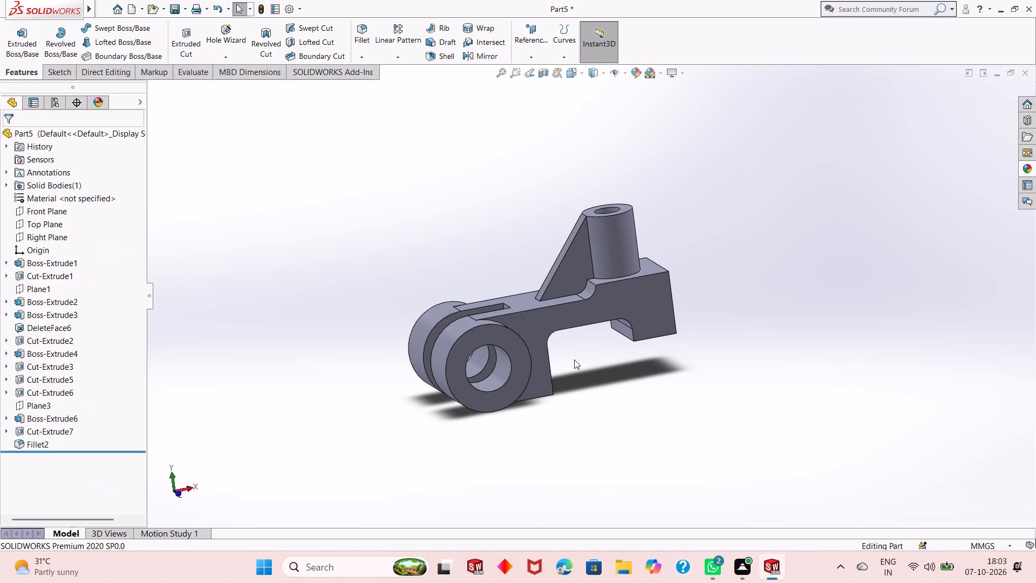
Examine the filleted recess and the whole arm from several angles.
middle_click_drag(603, 390, 614, 404)
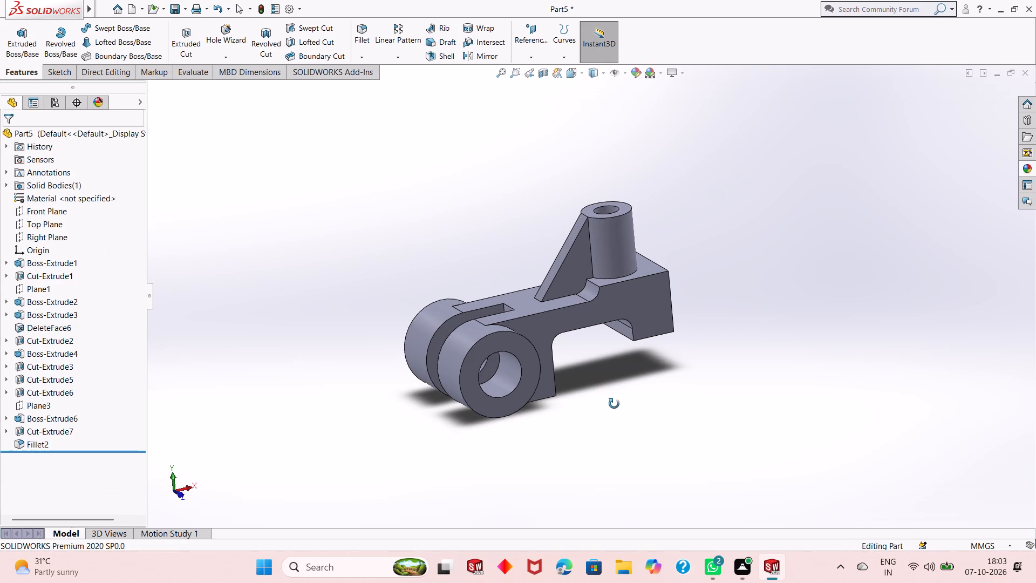
middle_click_drag(614, 404, 605, 410)
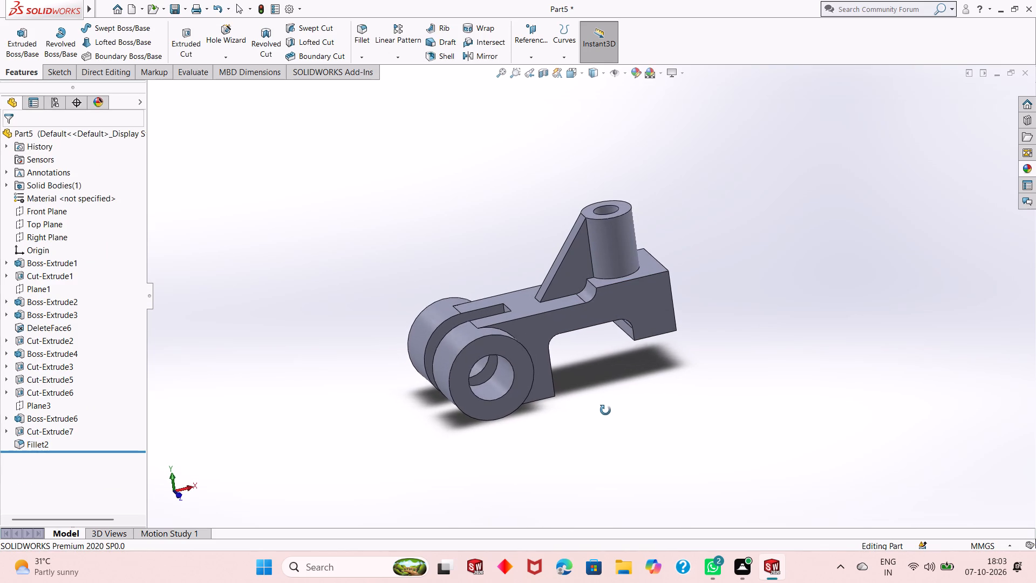
middle_click_drag(605, 410, 605, 490)
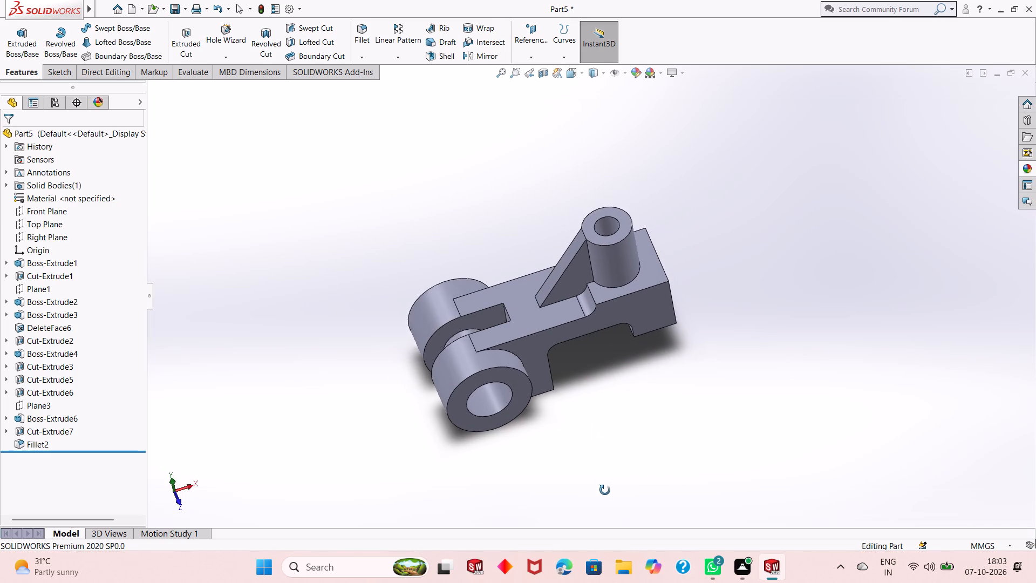
middle_click_drag(605, 490, 640, 425)
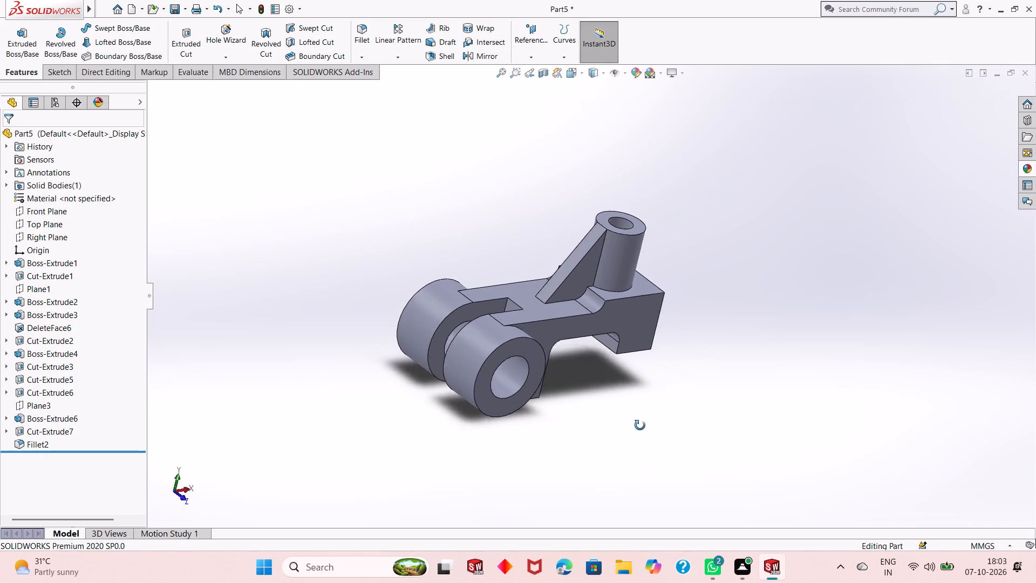
middle_click_drag(640, 425, 744, 456)
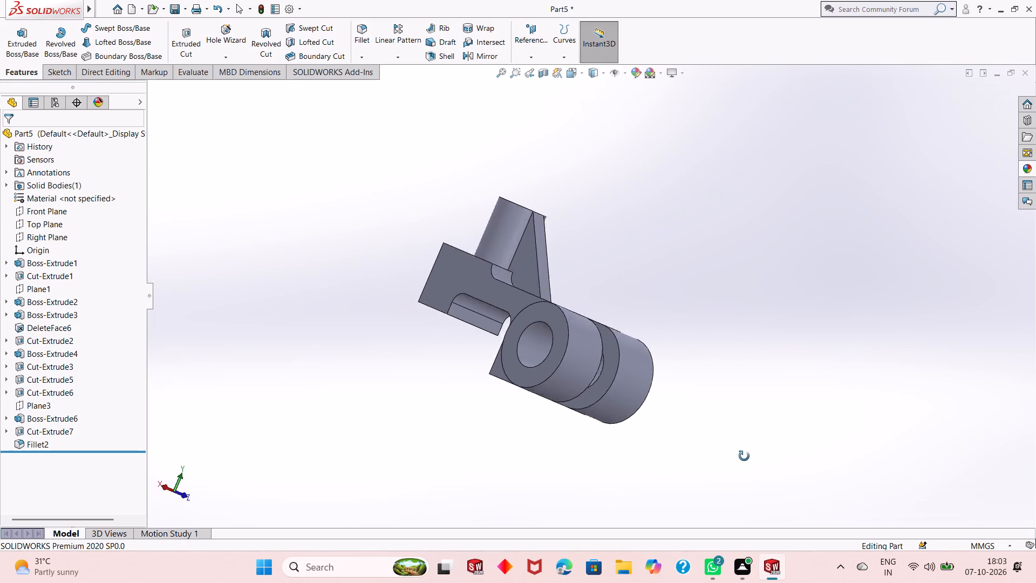
middle_click_drag(744, 456, 606, 419)
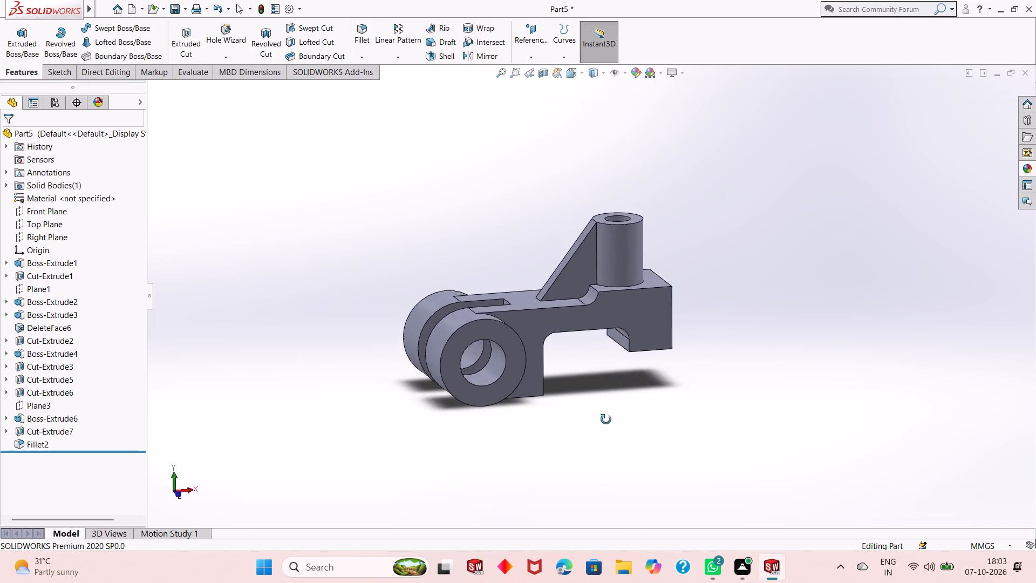
middle_click_drag(606, 419, 642, 428)
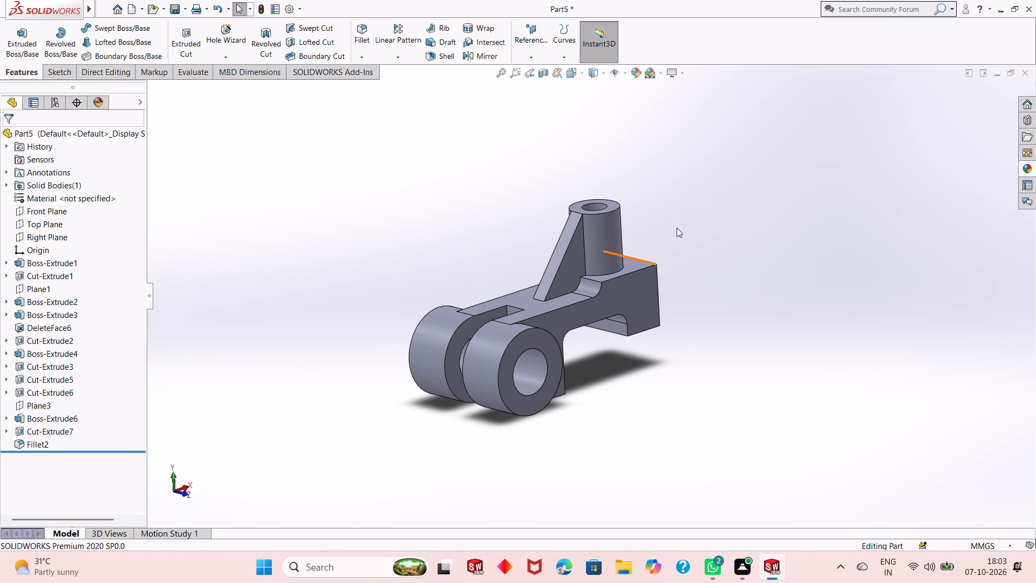
Change the whole part's colour to bright cyan from the standard swatches.
left_click(633, 76)
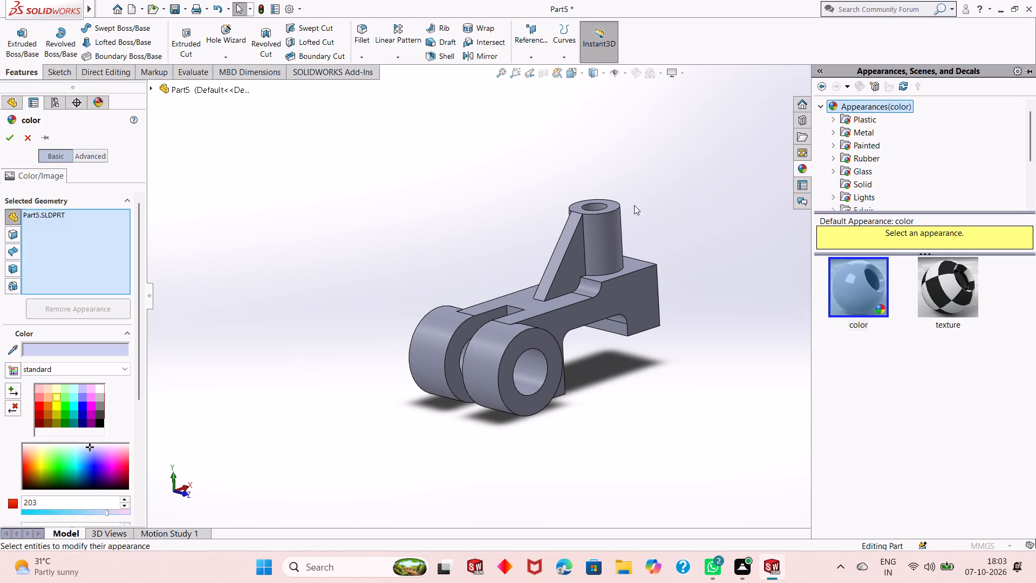
left_click(77, 401)
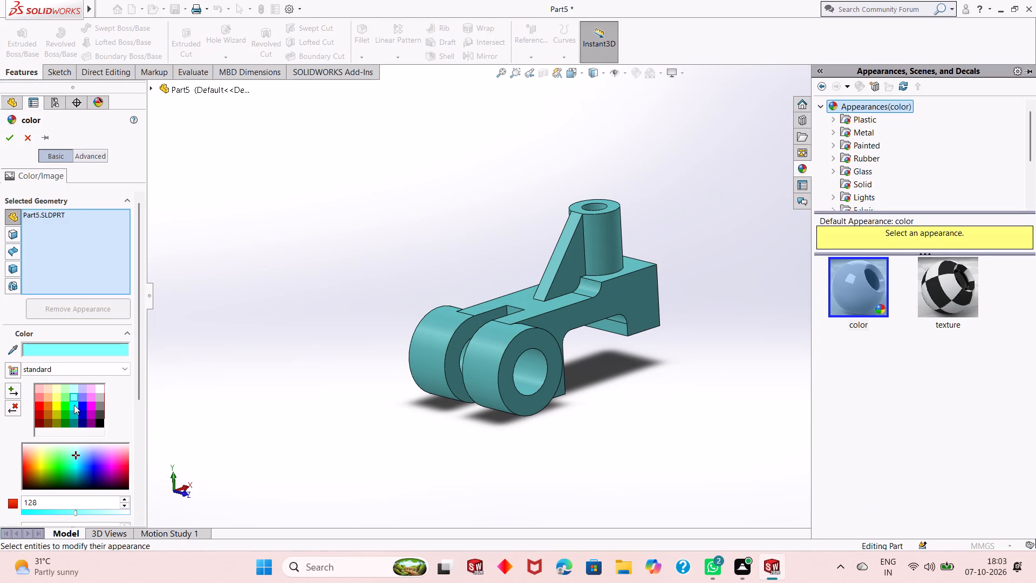
left_click(74, 405)
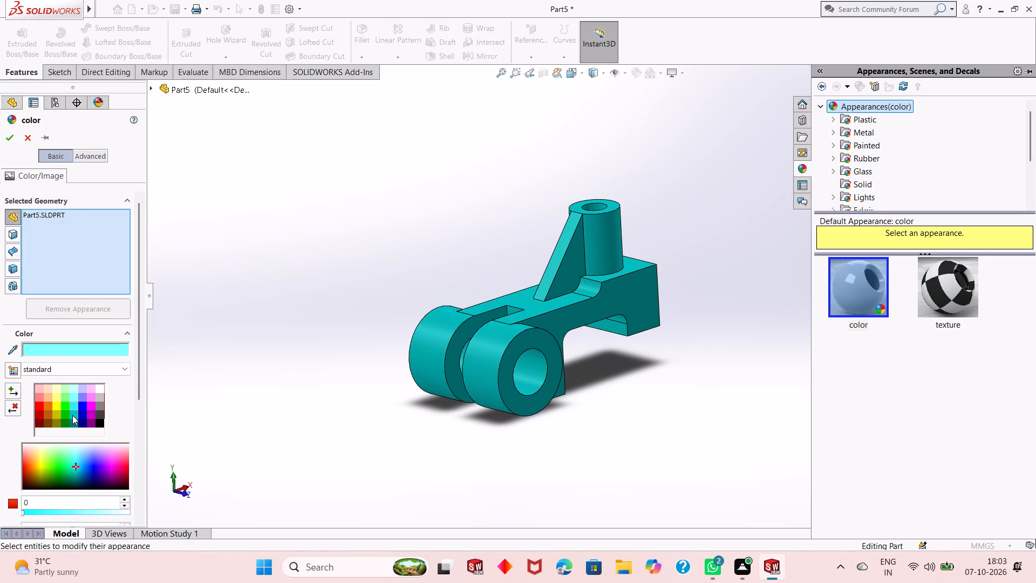
left_click(72, 415)
left_click(71, 405)
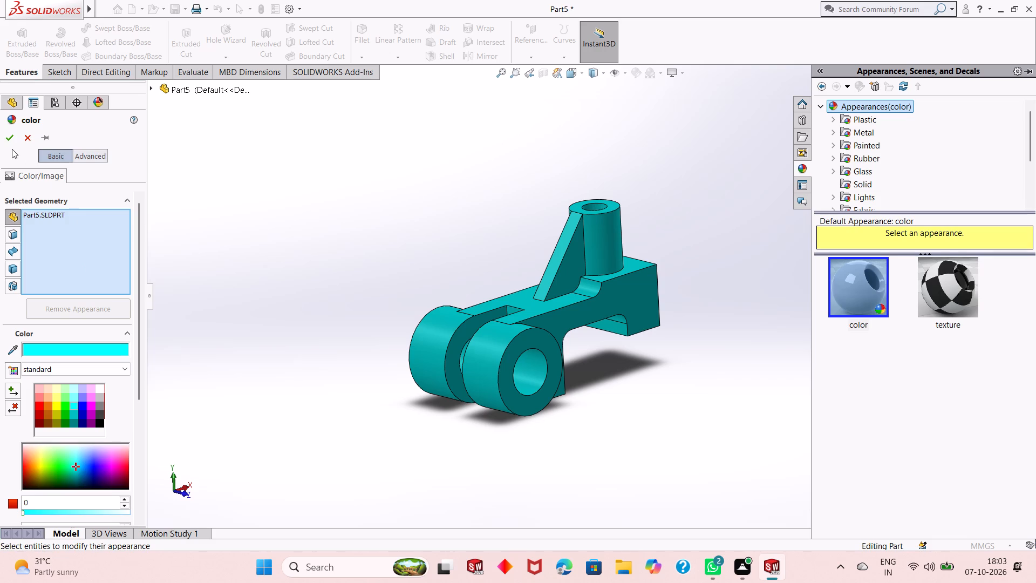
left_click(9, 141)
Apply a grey appearance from the Metal category to the bore faces on both sides of the slotted cylinder.
scroll(664, 330, "down", 1)
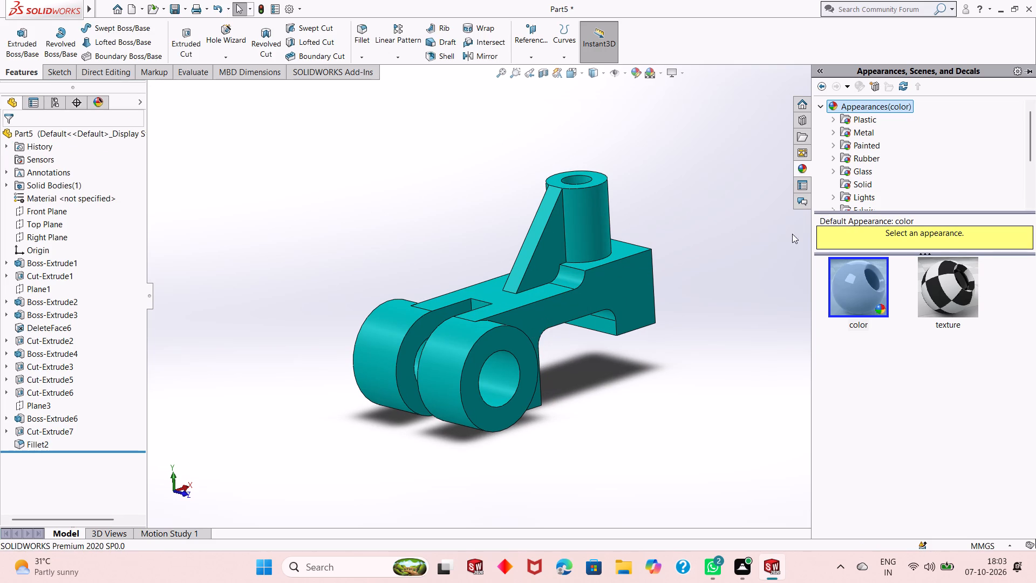
left_click(853, 133)
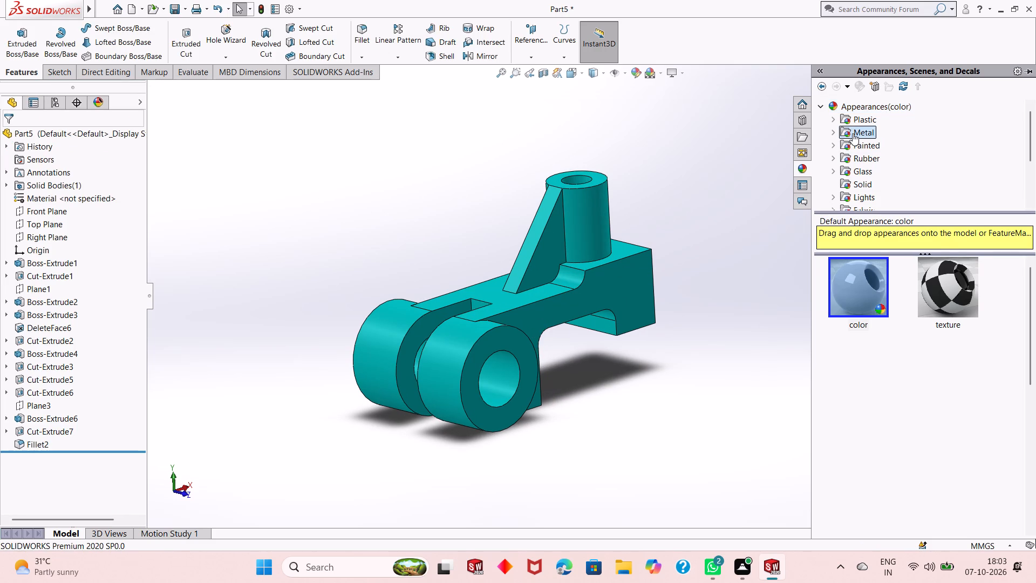
left_click_drag(873, 373, 696, 364)
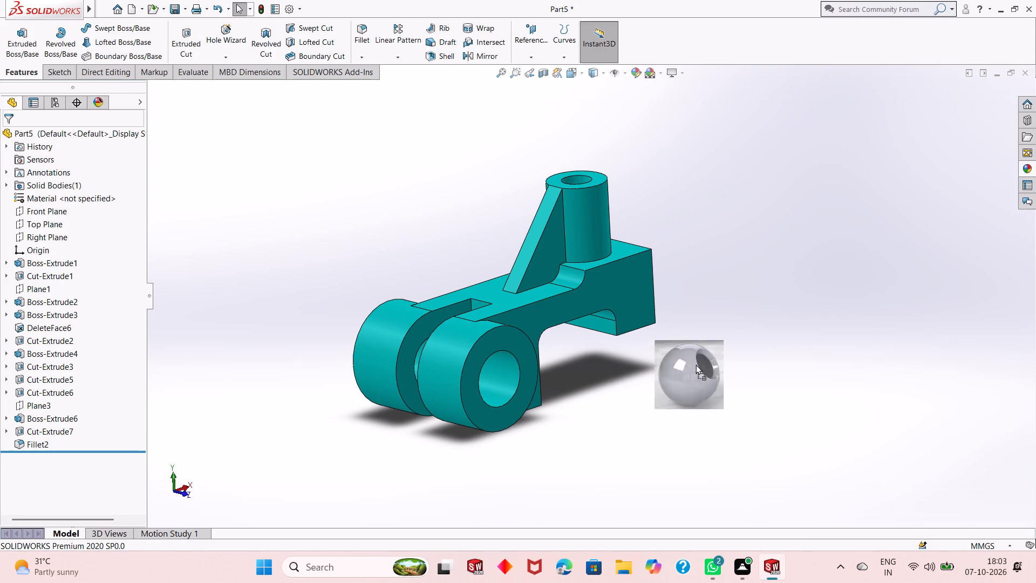
left_click_drag(696, 364, 505, 368)
left_click(505, 368)
middle_click_drag(483, 373, 686, 365)
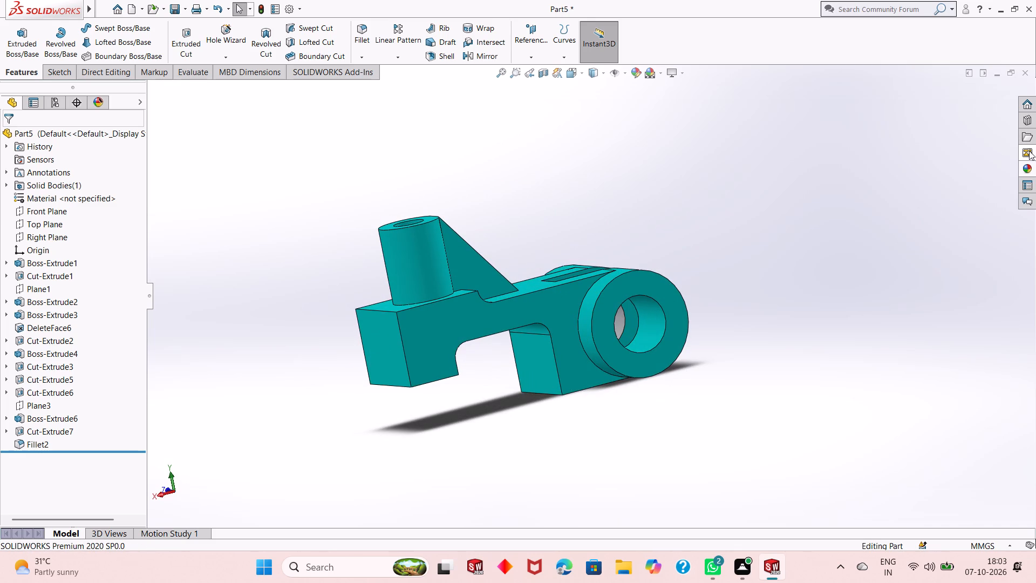
left_click(1033, 165)
left_click_drag(871, 371, 684, 302)
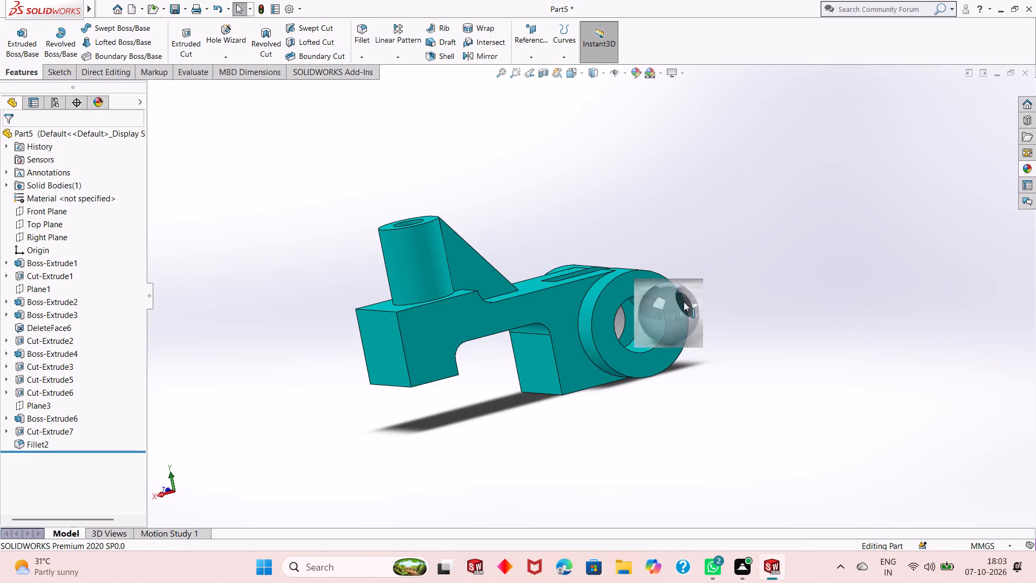
left_click_drag(684, 302, 651, 314)
left_click(651, 314)
Apply the same grey metal appearance to the bore face of the upright boss.
middle_click_drag(718, 321, 601, 337)
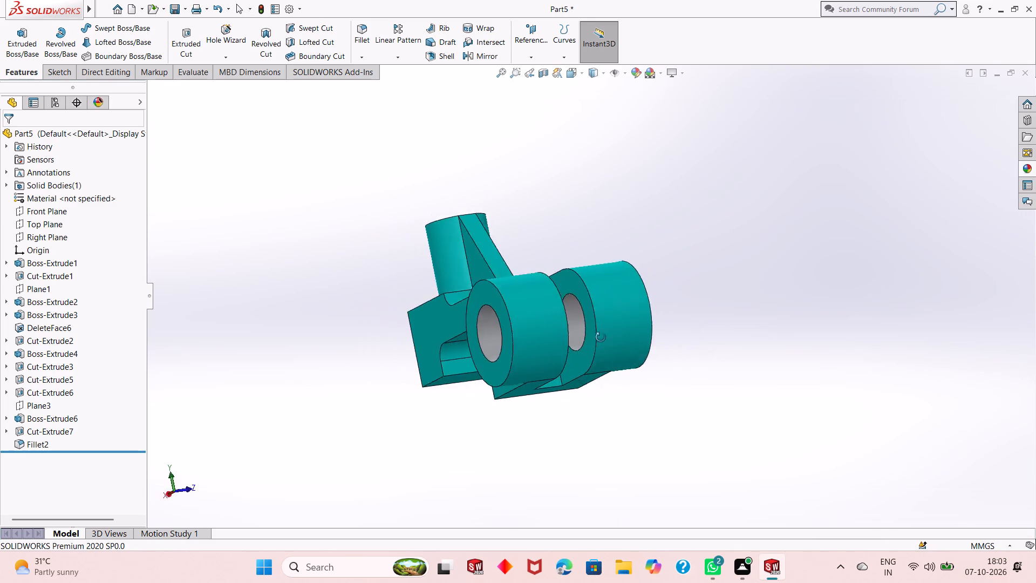
middle_click_drag(601, 337, 545, 372)
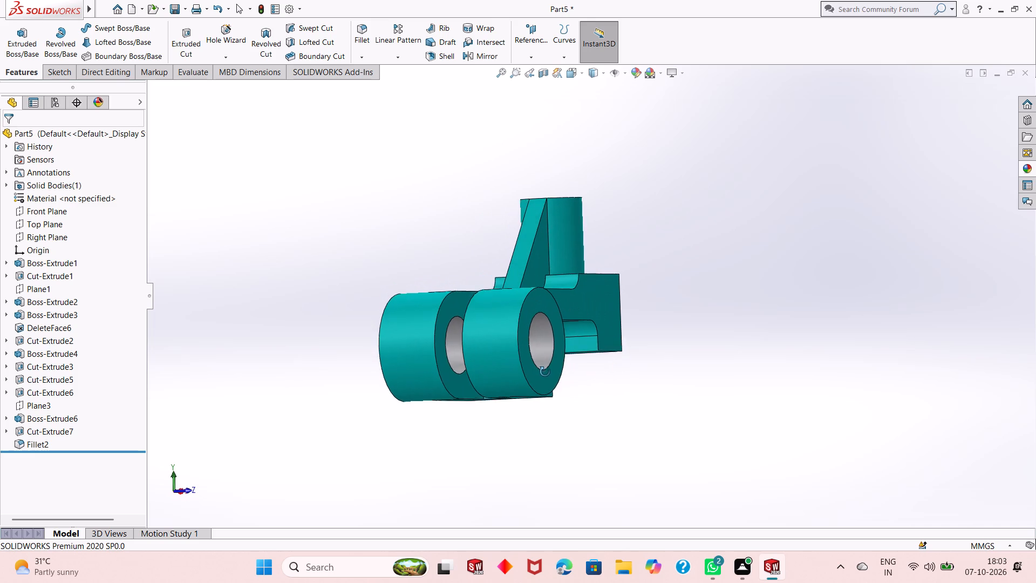
middle_click_drag(545, 372, 534, 393)
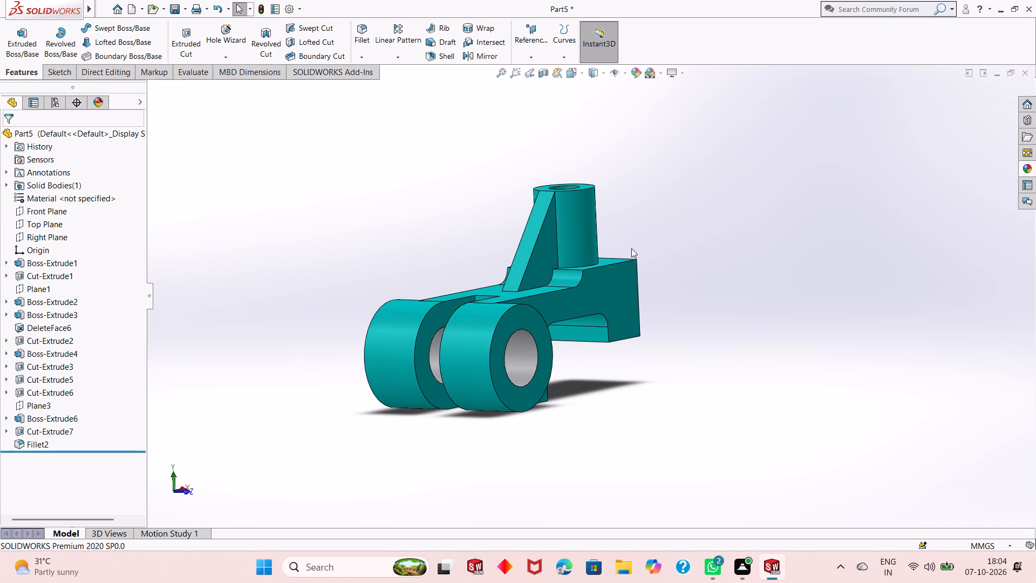
middle_click_drag(609, 219, 575, 375)
middle_click_drag(641, 266, 571, 112)
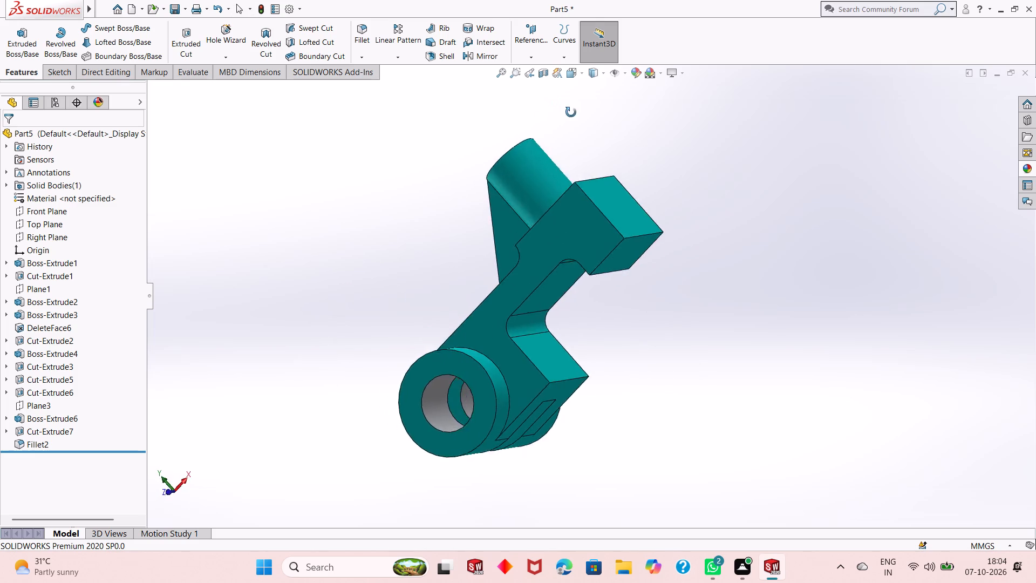
middle_click_drag(571, 112, 673, 263)
scroll(622, 238, "down", 4)
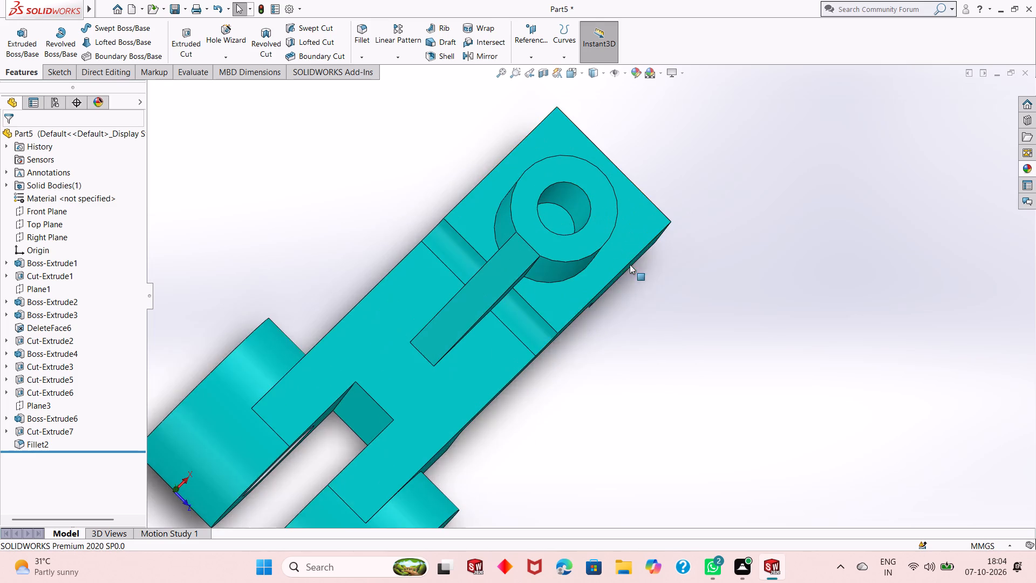
middle_click_drag(632, 276, 610, 241)
scroll(609, 240, "up", 1)
scroll(405, 215, "down", 4)
scroll(672, 315, "up", 3)
middle_click_drag(705, 284, 708, 291)
left_click(1032, 162)
left_click_drag(854, 375, 636, 211)
left_click(636, 211)
Examine the coloured arm and its metal-finished bores from above, below, the side and the slotted end.
scroll(675, 308, "up", 3)
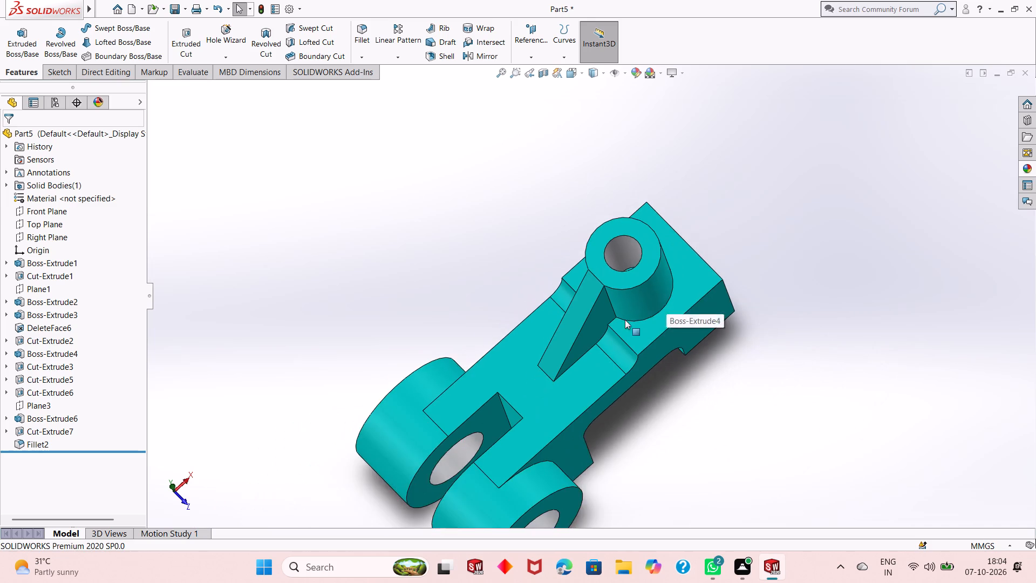
middle_click_drag(622, 328, 644, 228)
scroll(648, 269, "up", 2)
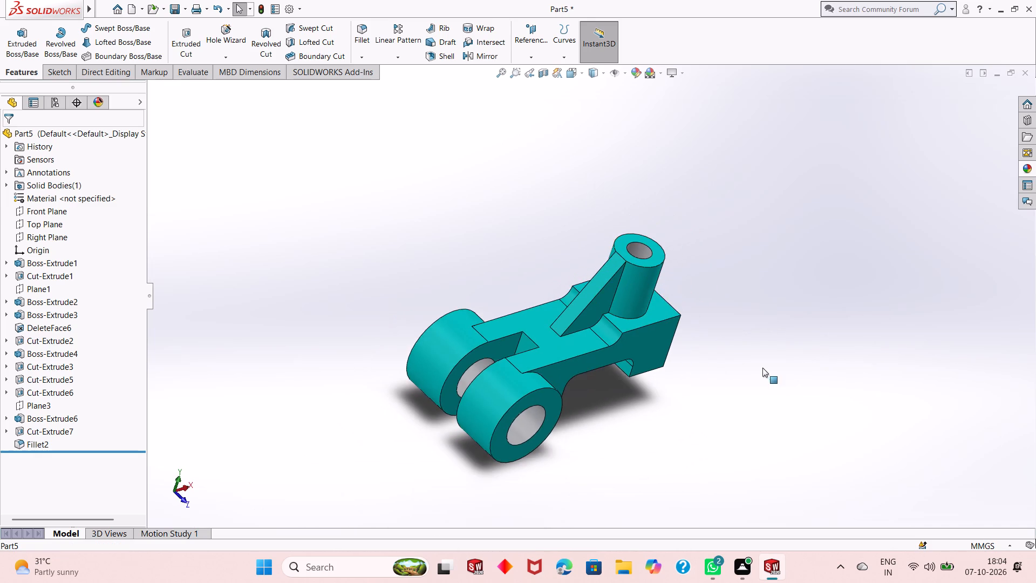
middle_click_drag(768, 371, 705, 243)
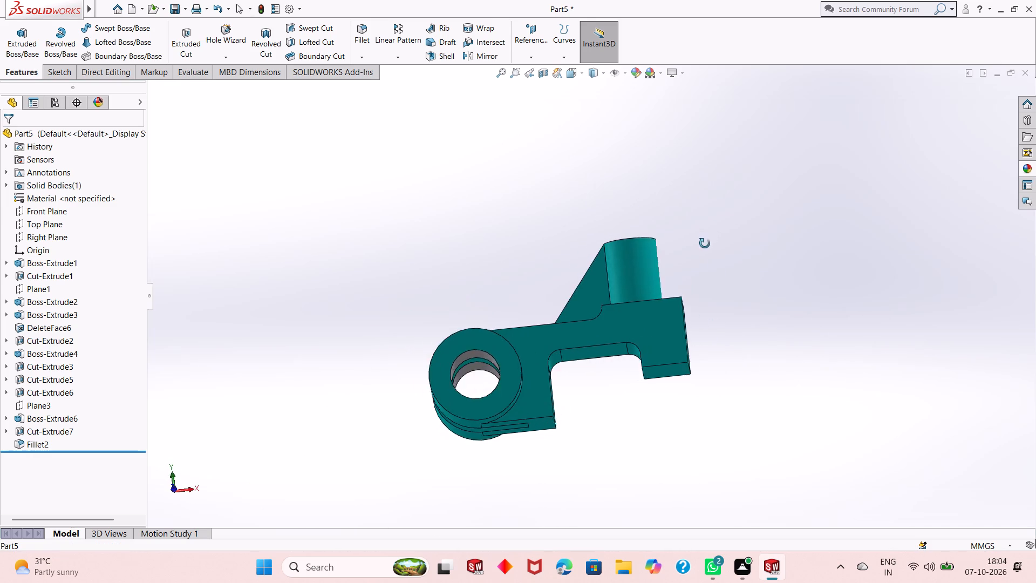
middle_click_drag(705, 243, 747, 188)
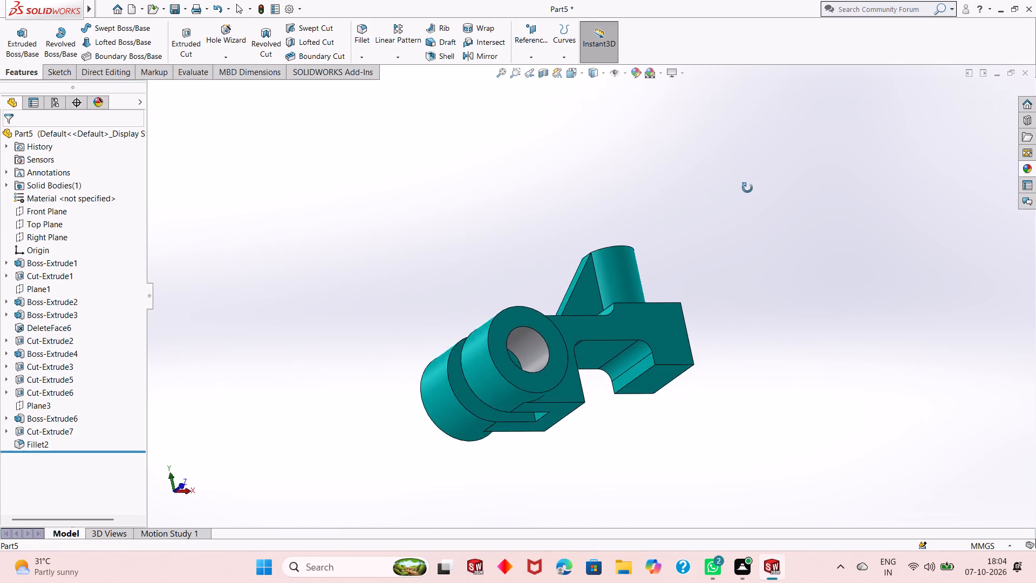
middle_click_drag(747, 188, 760, 344)
scroll(760, 344, "up", 1)
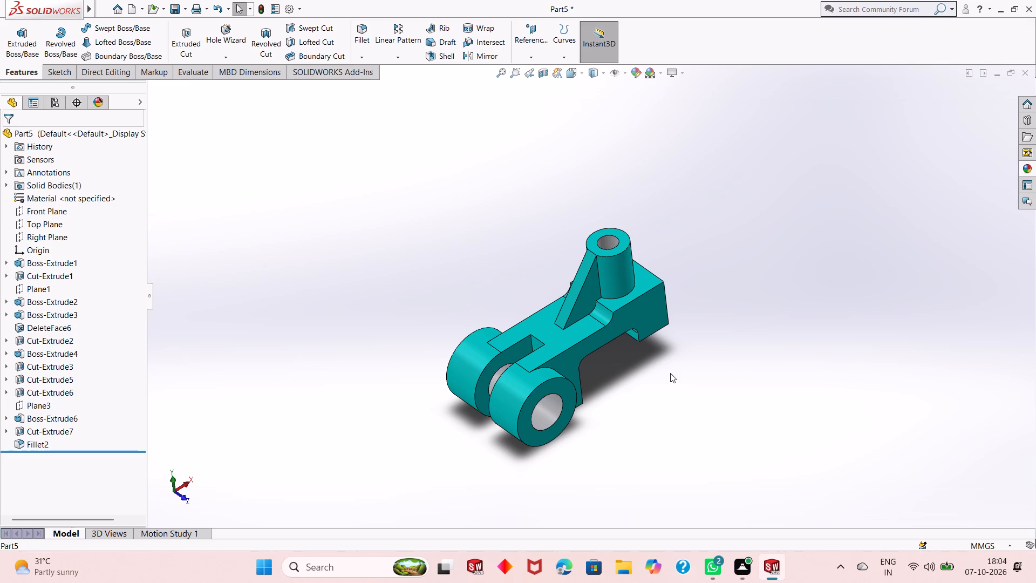
scroll(583, 342, "down", 4)
scroll(594, 351, "up", 2)
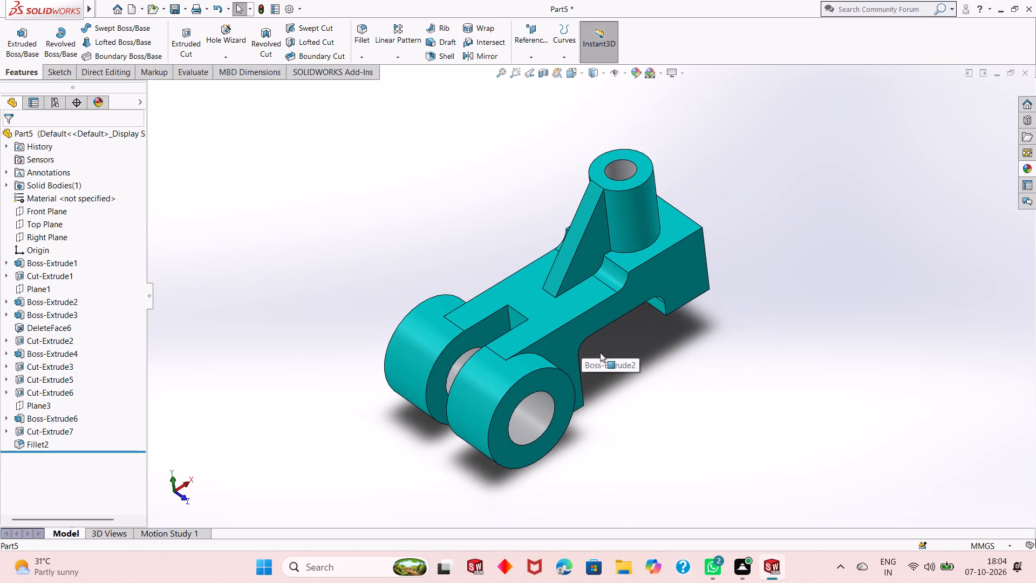
scroll(600, 354, "up", 1)
middle_click_drag(600, 354, 596, 376)
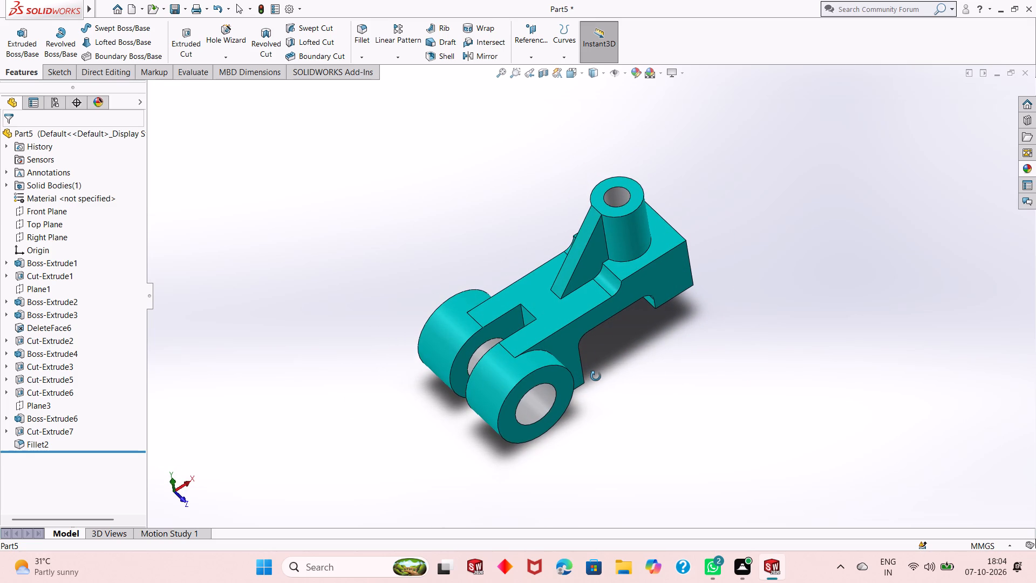
middle_click_drag(596, 376, 655, 349)
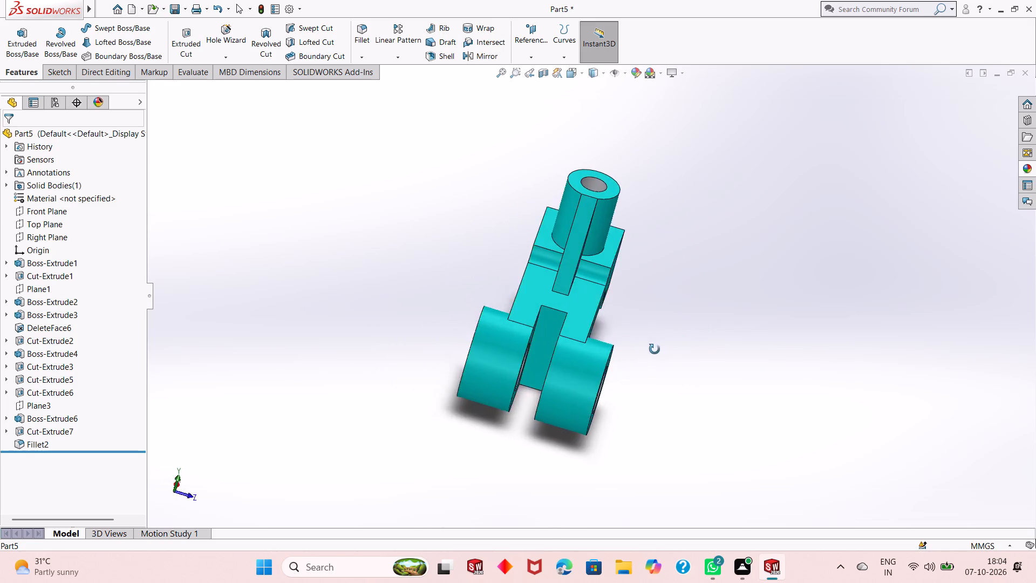
middle_click_drag(655, 349, 635, 411)
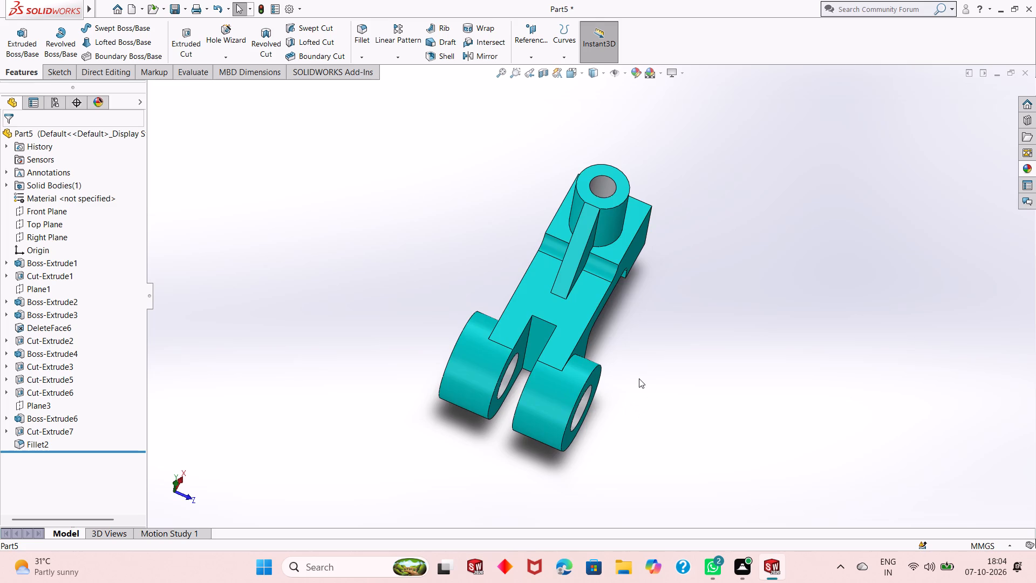
middle_click_drag(639, 378, 646, 410)
scroll(517, 358, "down", 3)
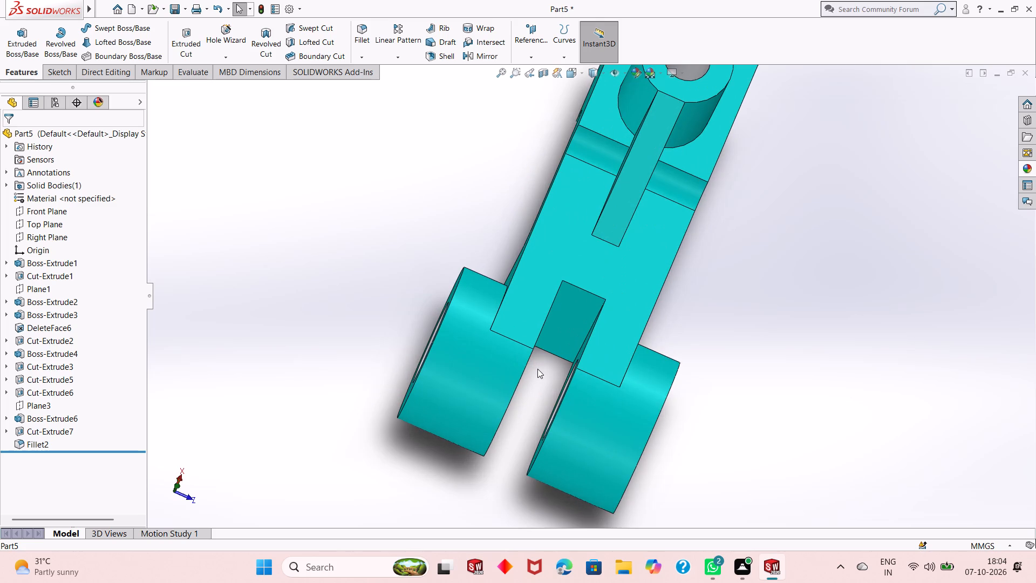
scroll(537, 369, "down", 3)
middle_click_drag(655, 381, 665, 331)
scroll(572, 376, "up", 6)
middle_click_drag(591, 376, 576, 277)
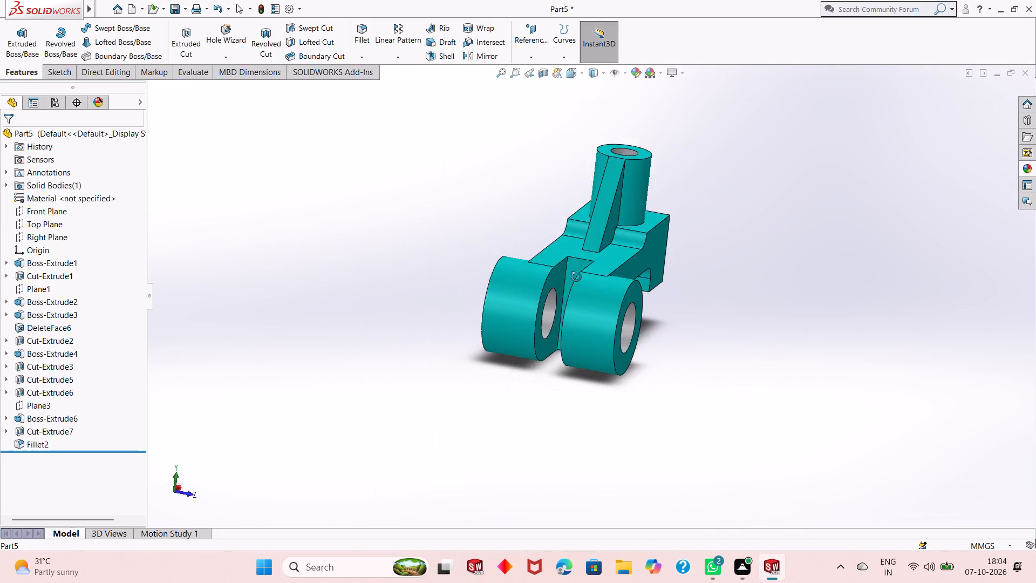
middle_click_drag(576, 277, 531, 313)
scroll(601, 296, "up", 2)
scroll(637, 225, "down", 2)
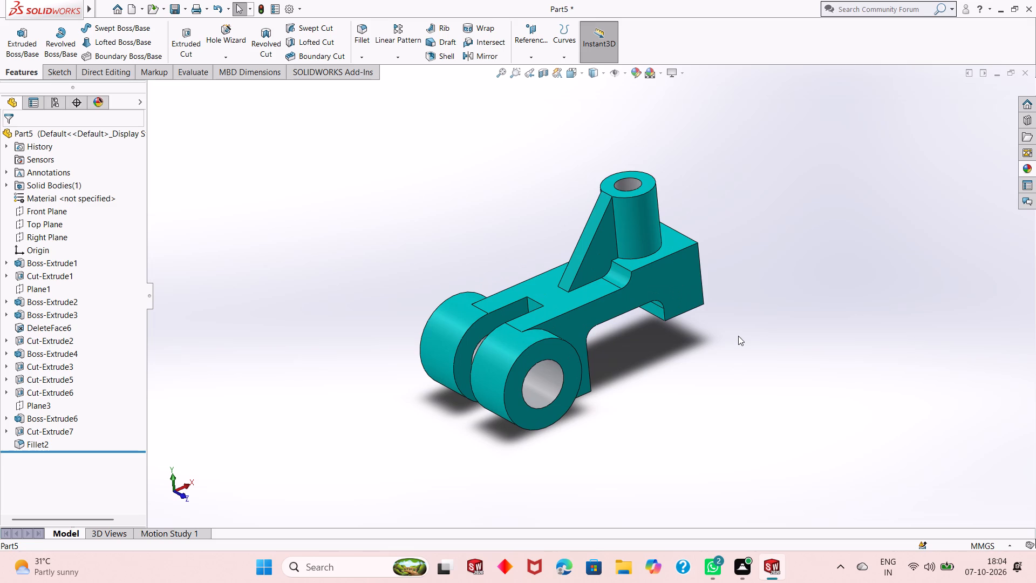
Save the part in the Downloads folder as "Double eye forked rocker lever arm" in SOLIDWORKS Part format.
key("ctrl+s")
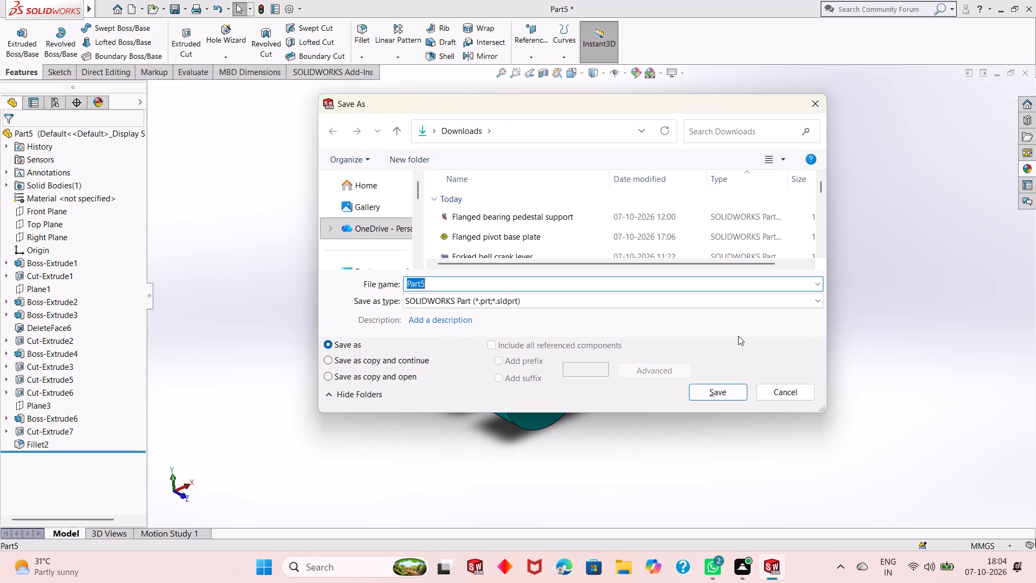
type("Double")
key("space")
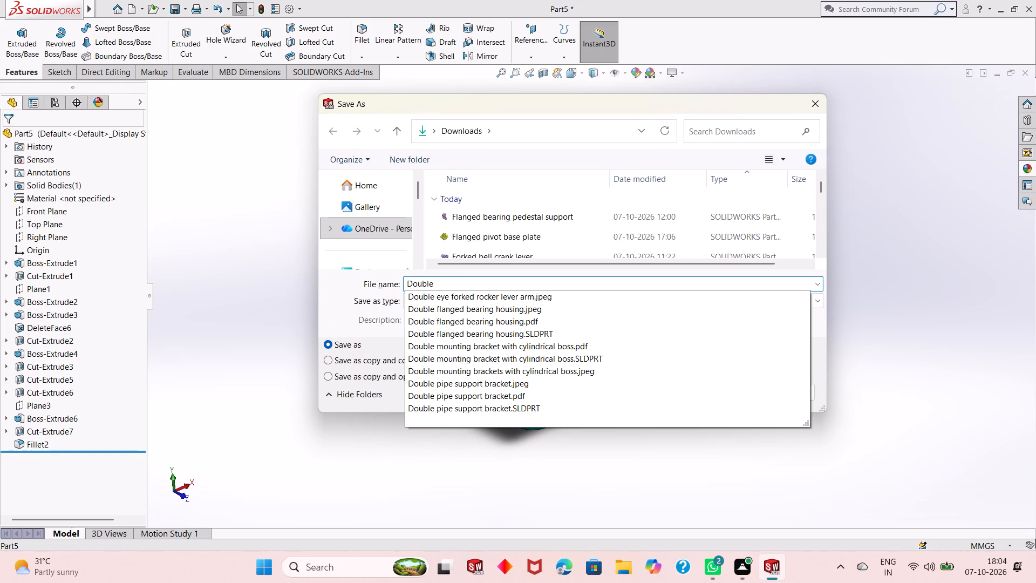
type("eye")
key("space")
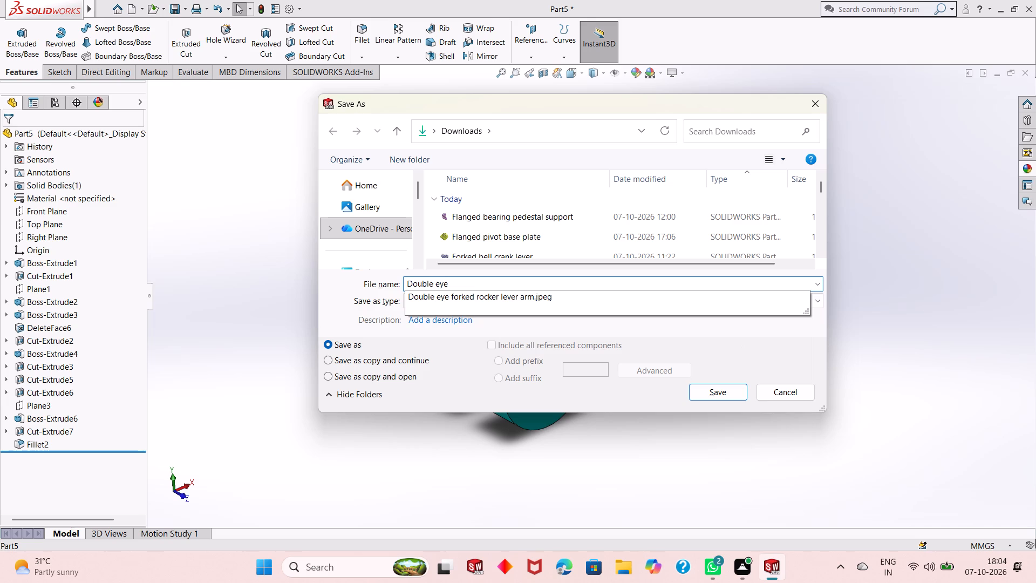
type("forked")
key("space")
key("r")
type("ocker")
key("space")
type("lever arm")
key("Return")
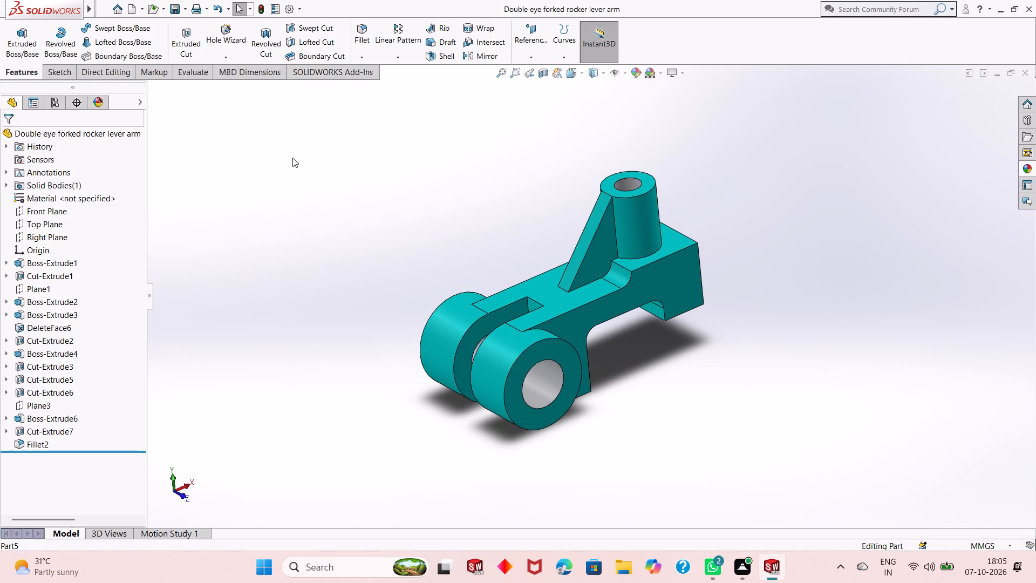
Save a PDF version of the part in Downloads under the same name, Double eye forked rocker lever arm.
left_click(185, 8)
left_click(189, 37)
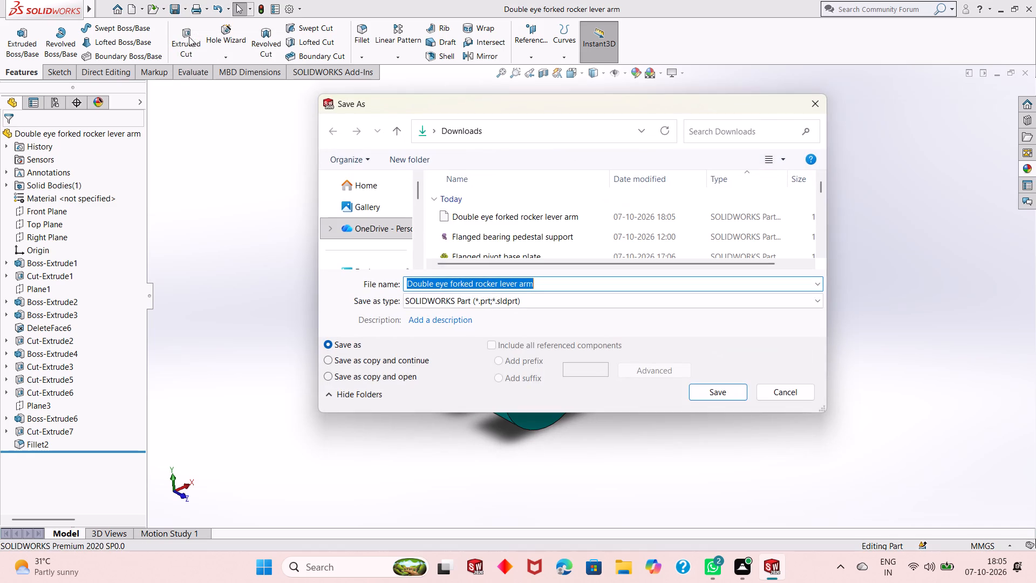
left_click(536, 304)
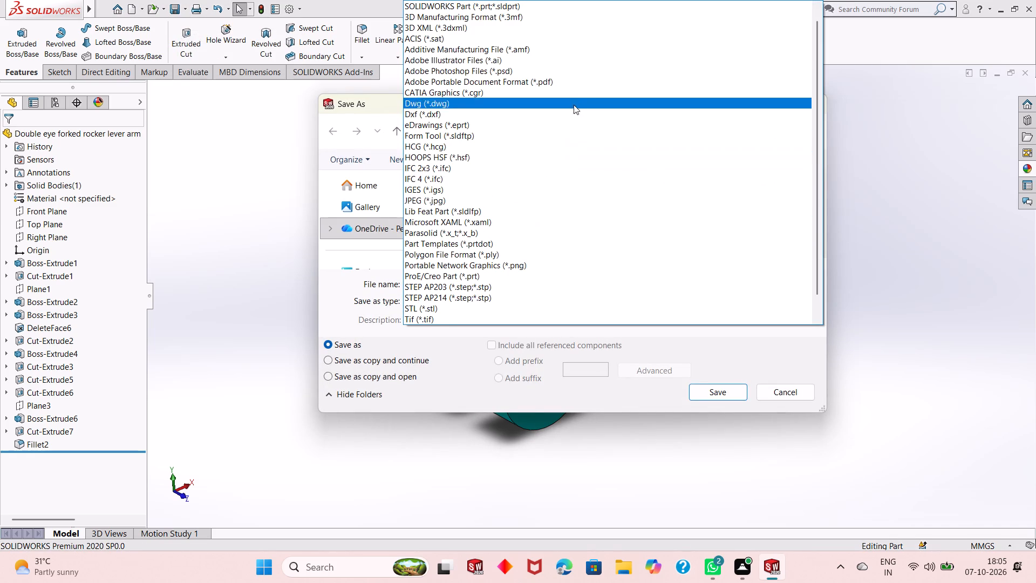
left_click(574, 86)
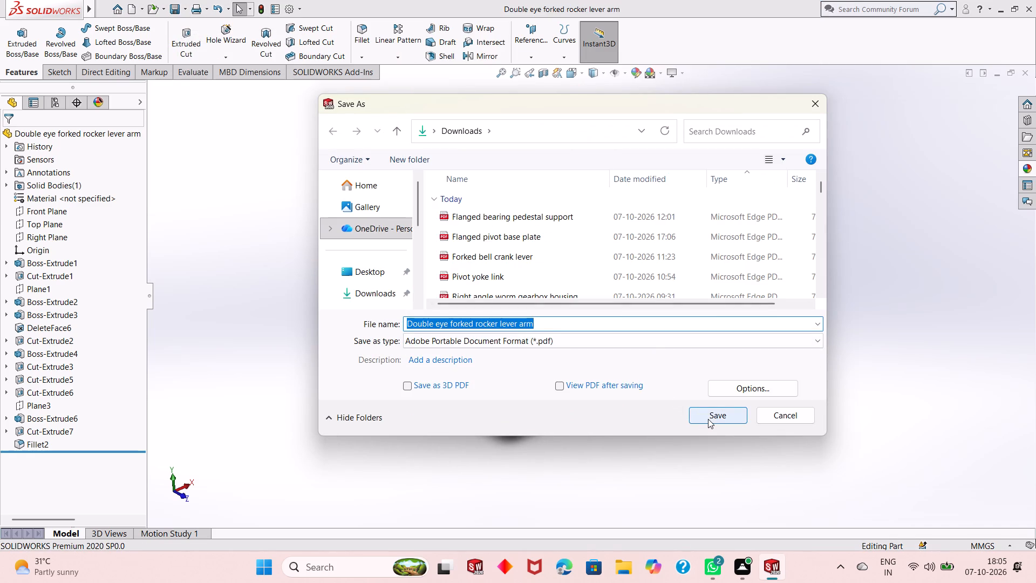
left_click(708, 419)
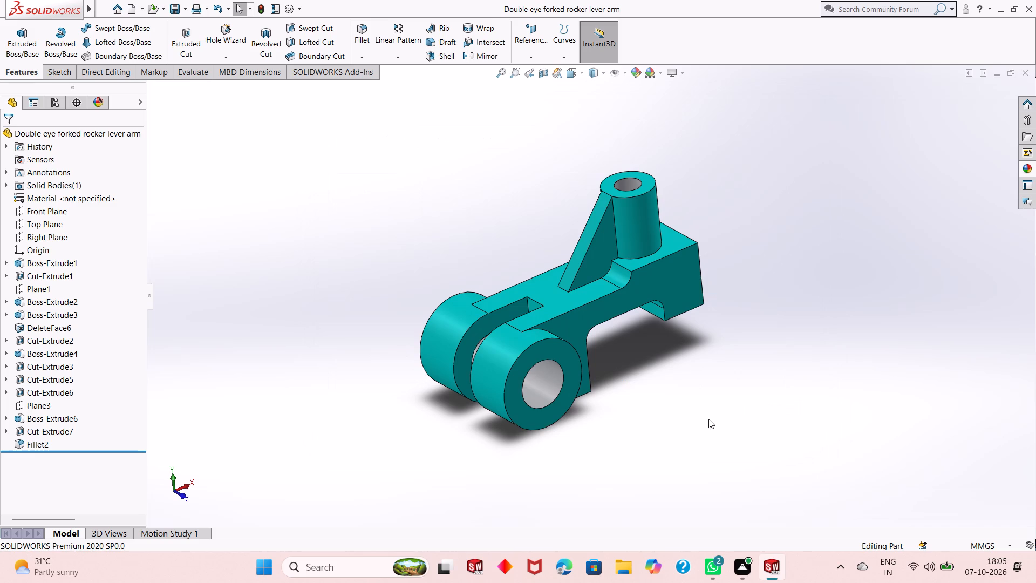